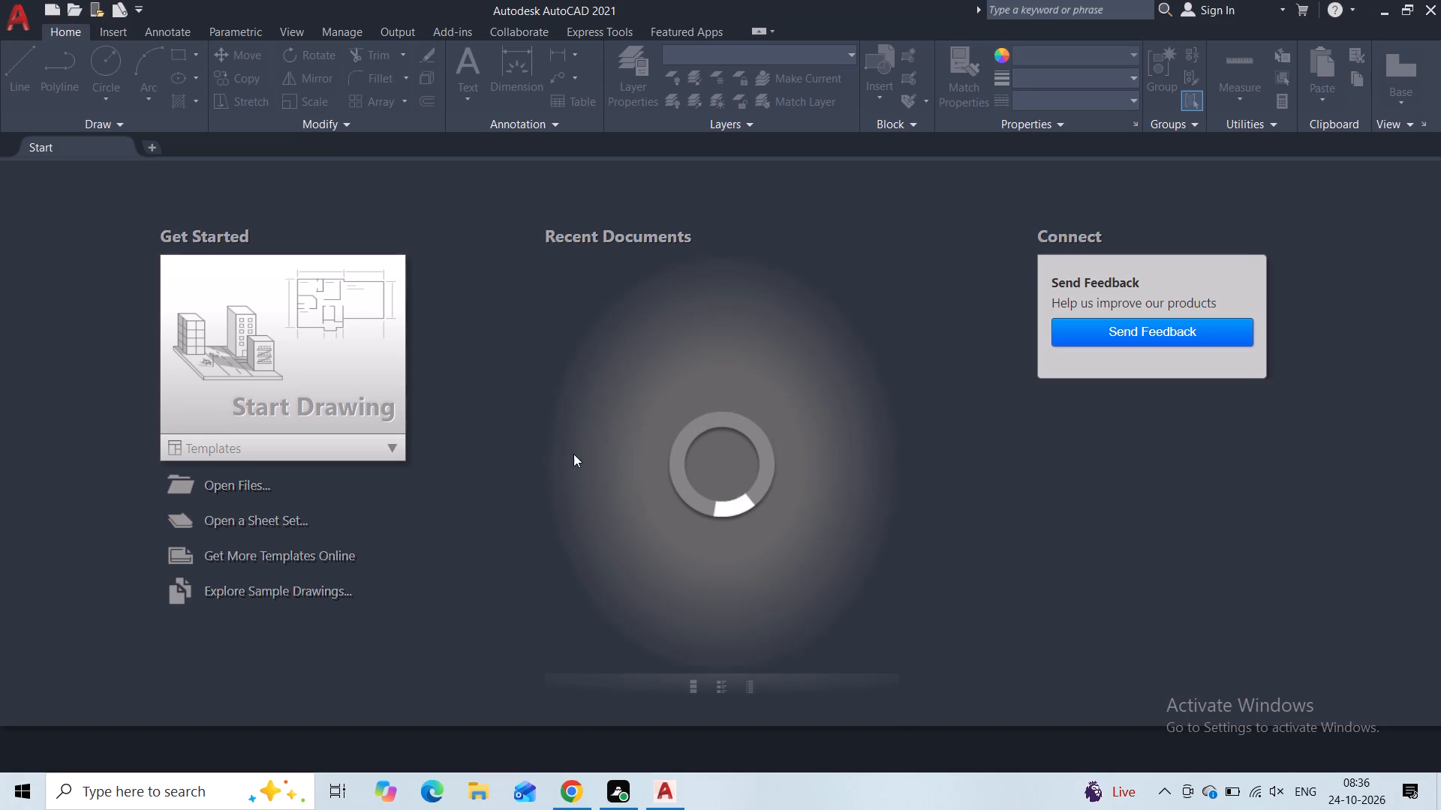
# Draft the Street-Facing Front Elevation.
# Start a new blank drawing.
pyautogui.click(332, 346)
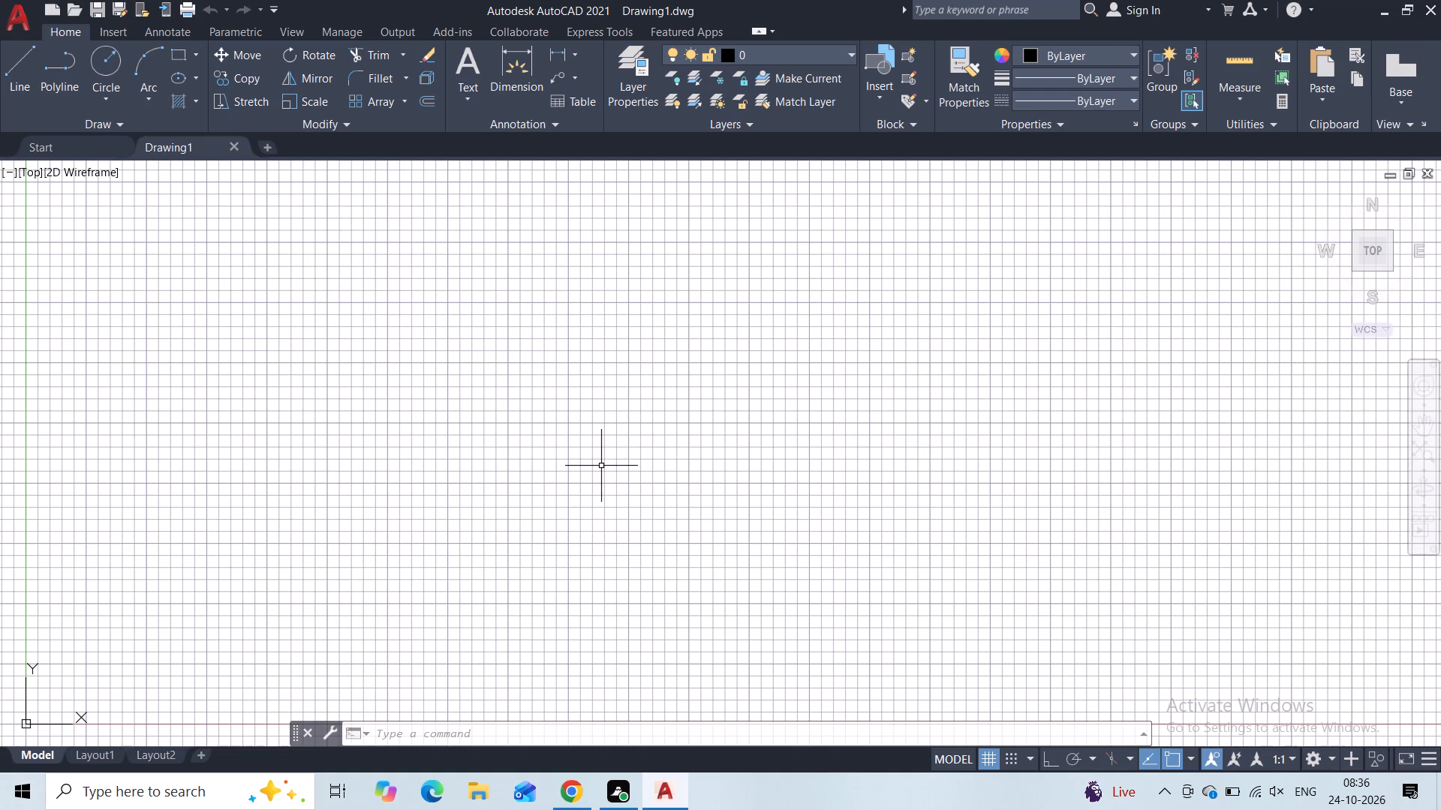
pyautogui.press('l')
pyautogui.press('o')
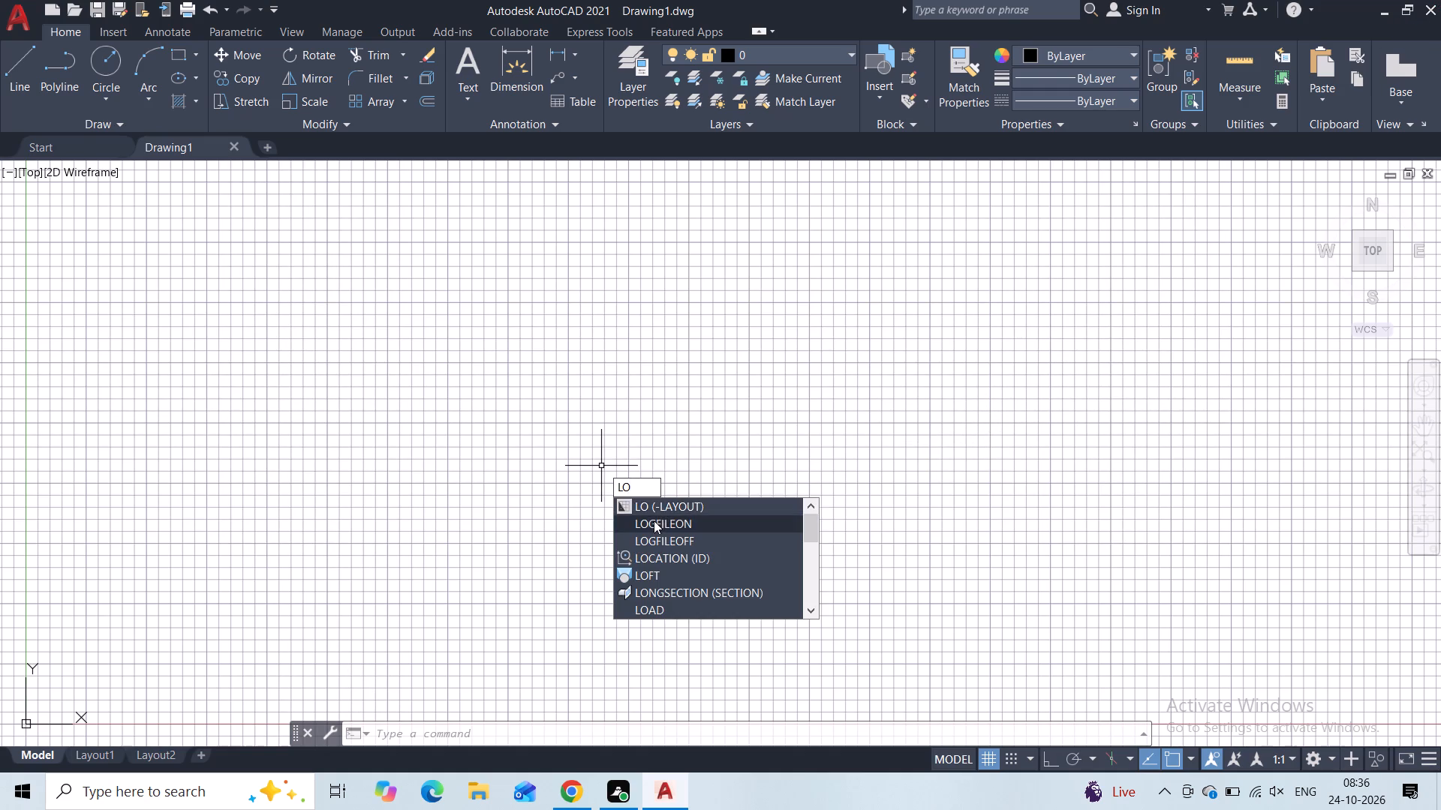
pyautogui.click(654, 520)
# Set the model space limits with the lower-left corner at 0,0 and the upper-right corner at 297,210.
pyautogui.write('li')
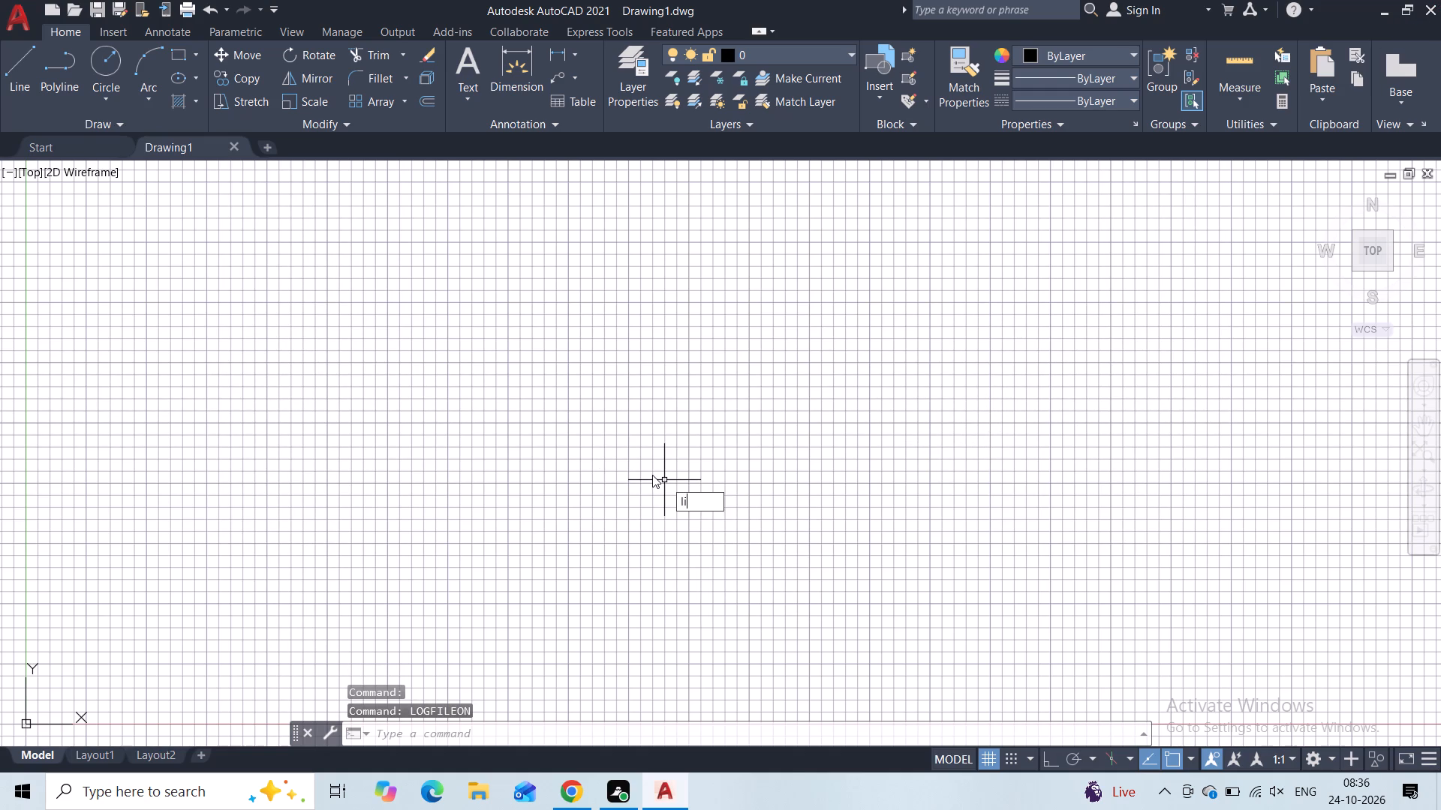
pyautogui.click(714, 555)
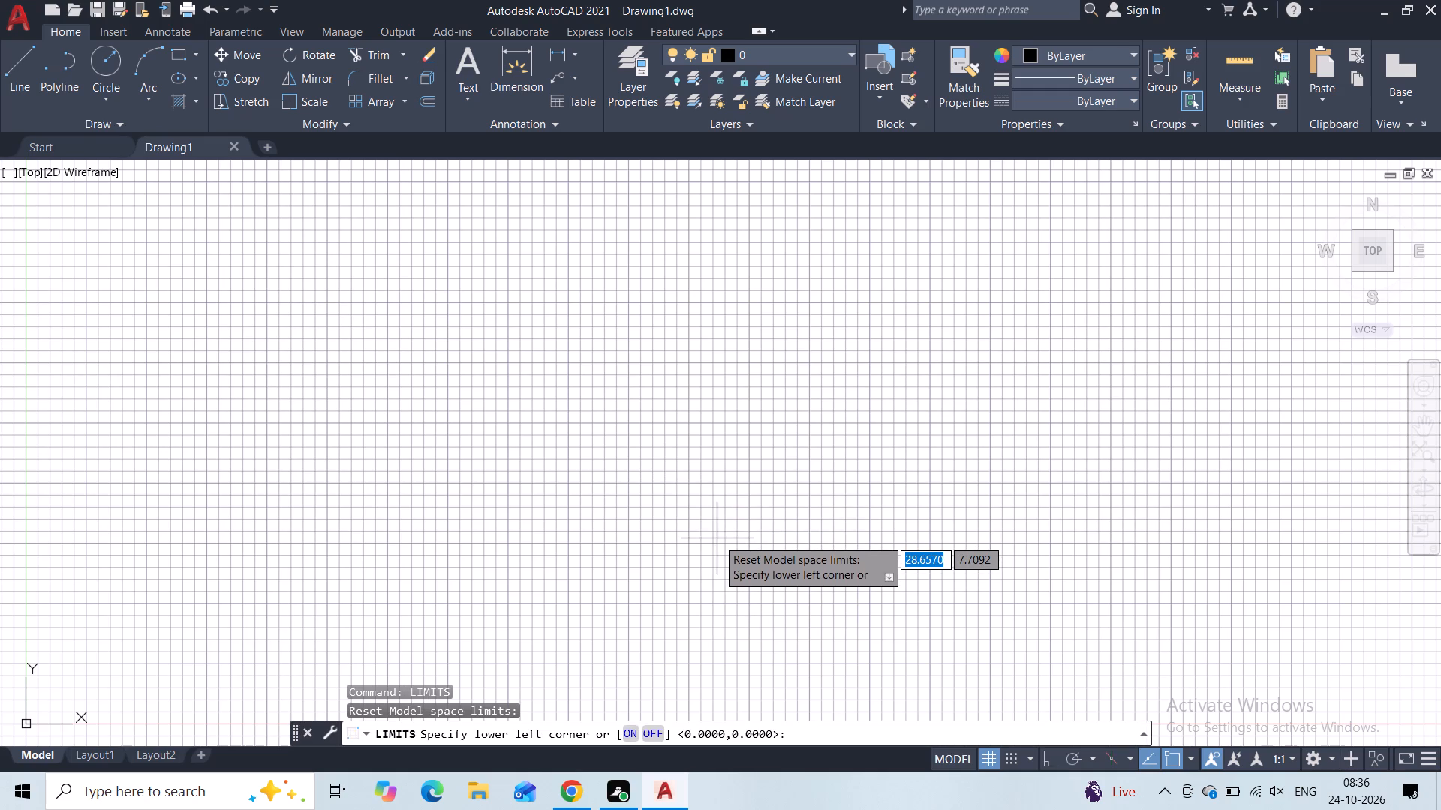
pyautogui.press('0')
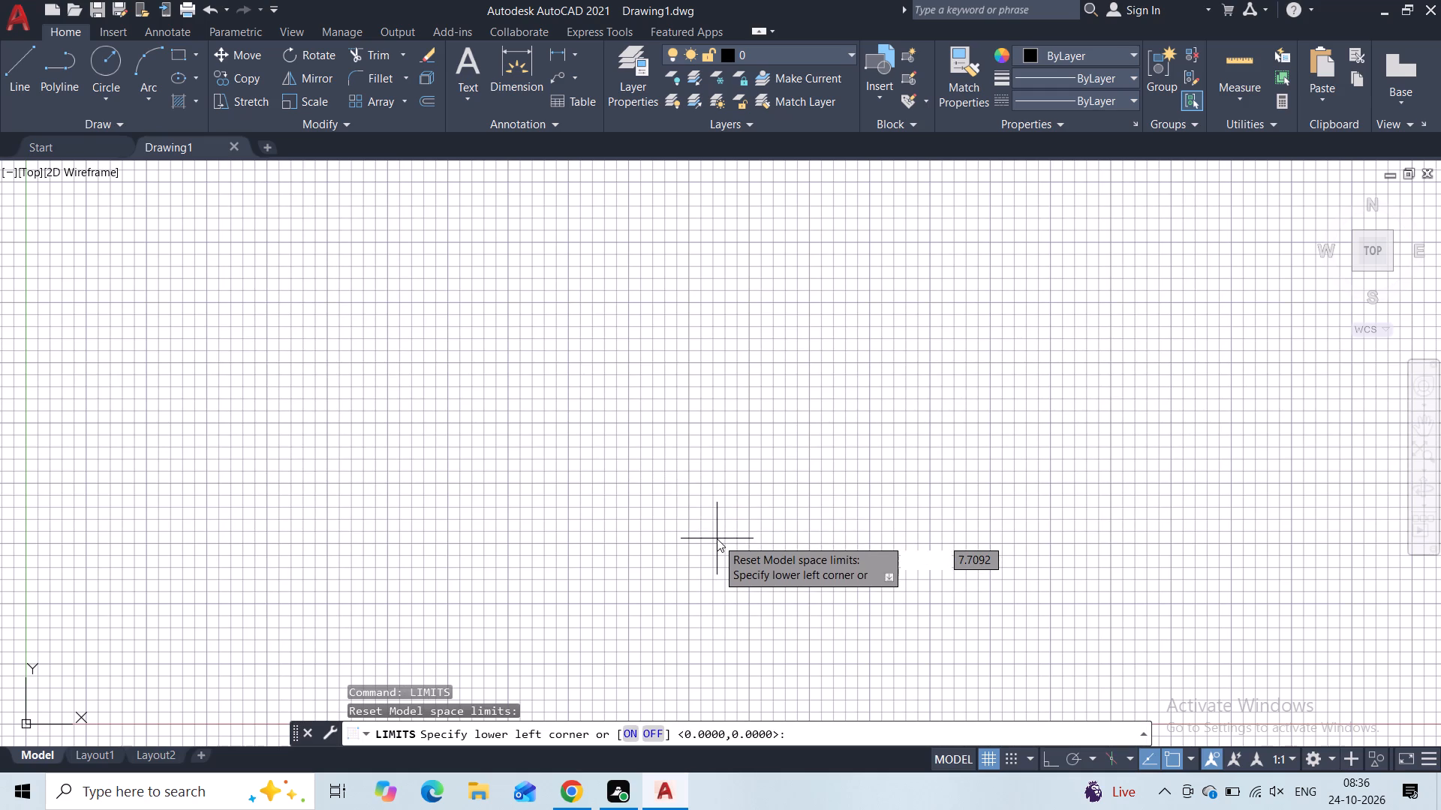
pyautogui.write(',0')
pyautogui.press('Return')
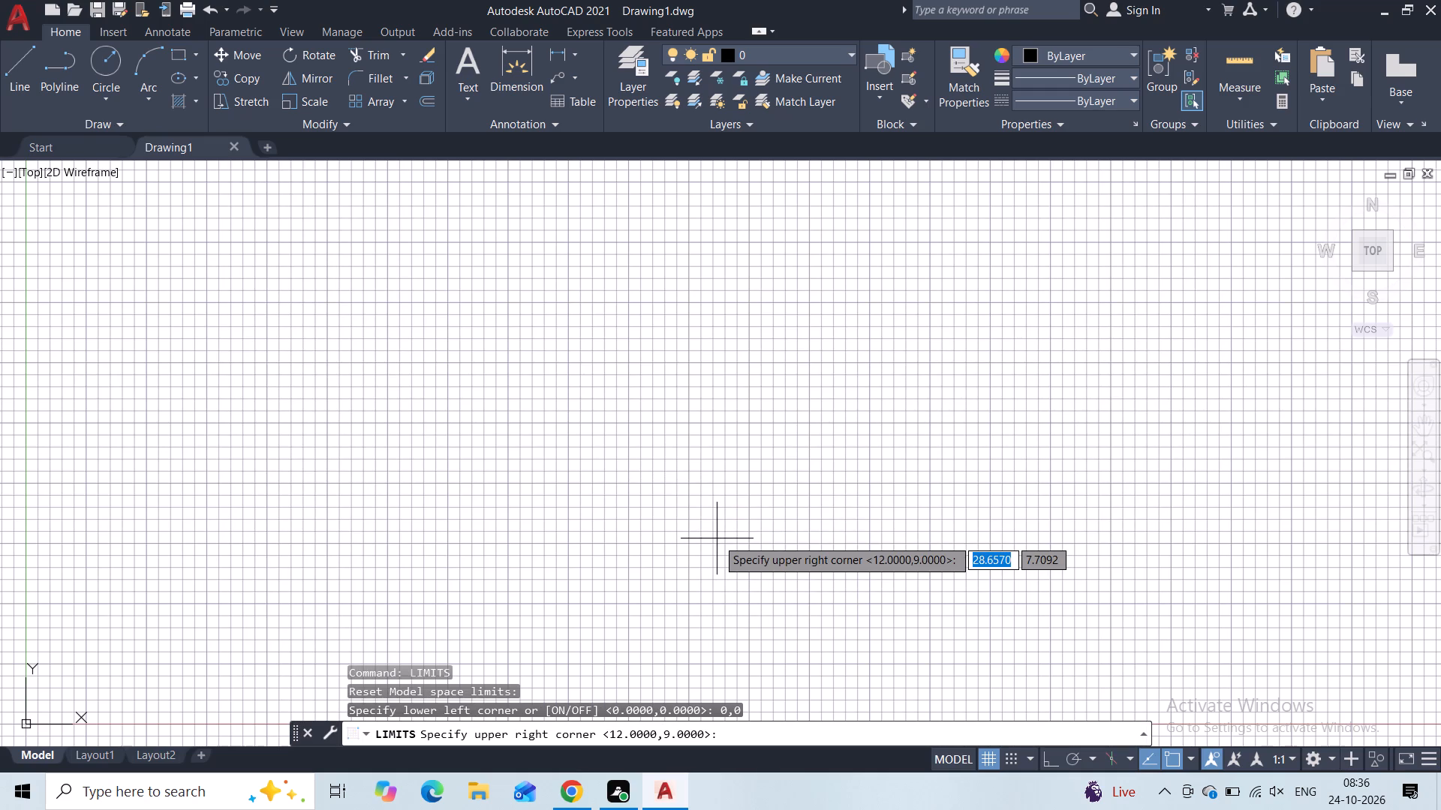
pyautogui.write('297')
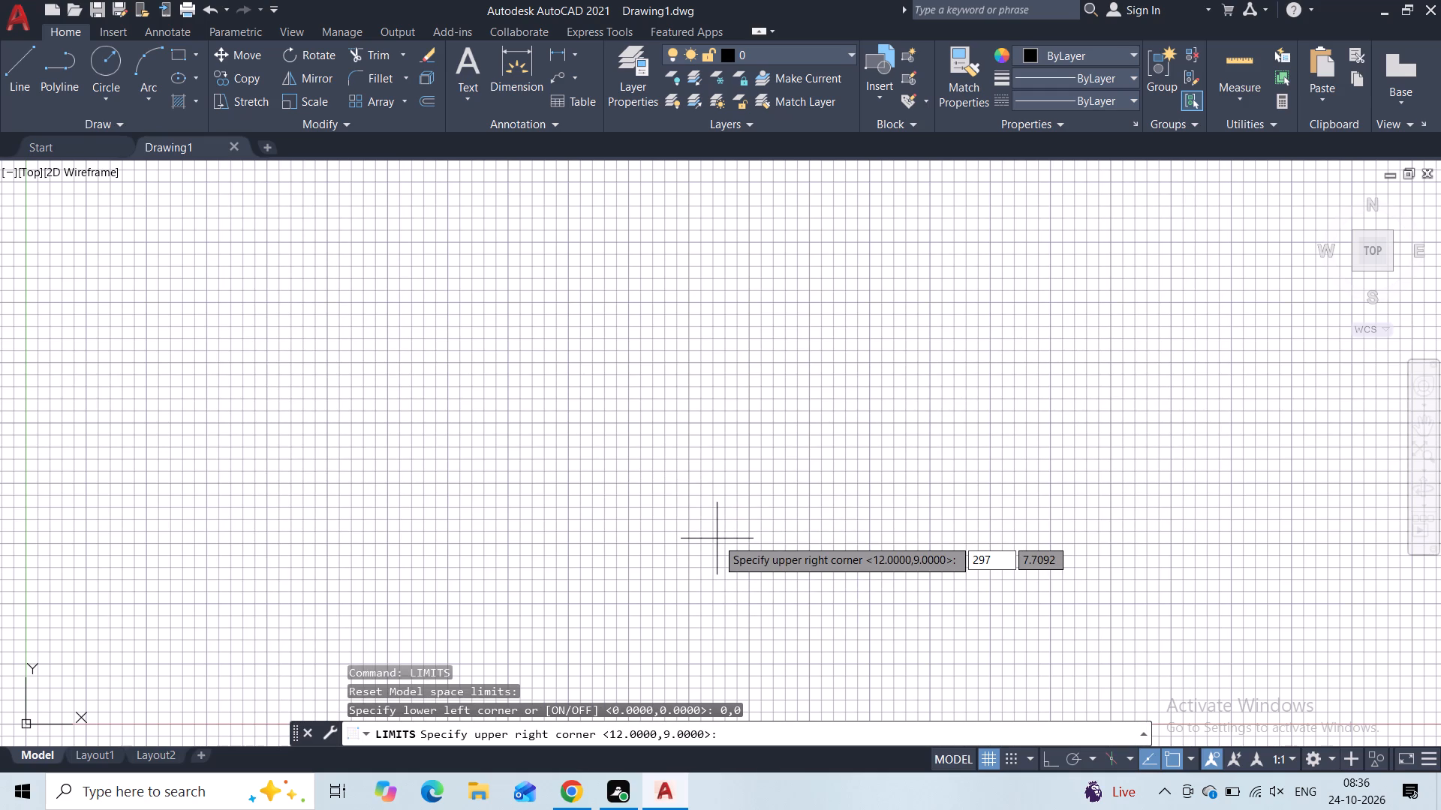
pyautogui.write(',210')
pyautogui.press('Return')
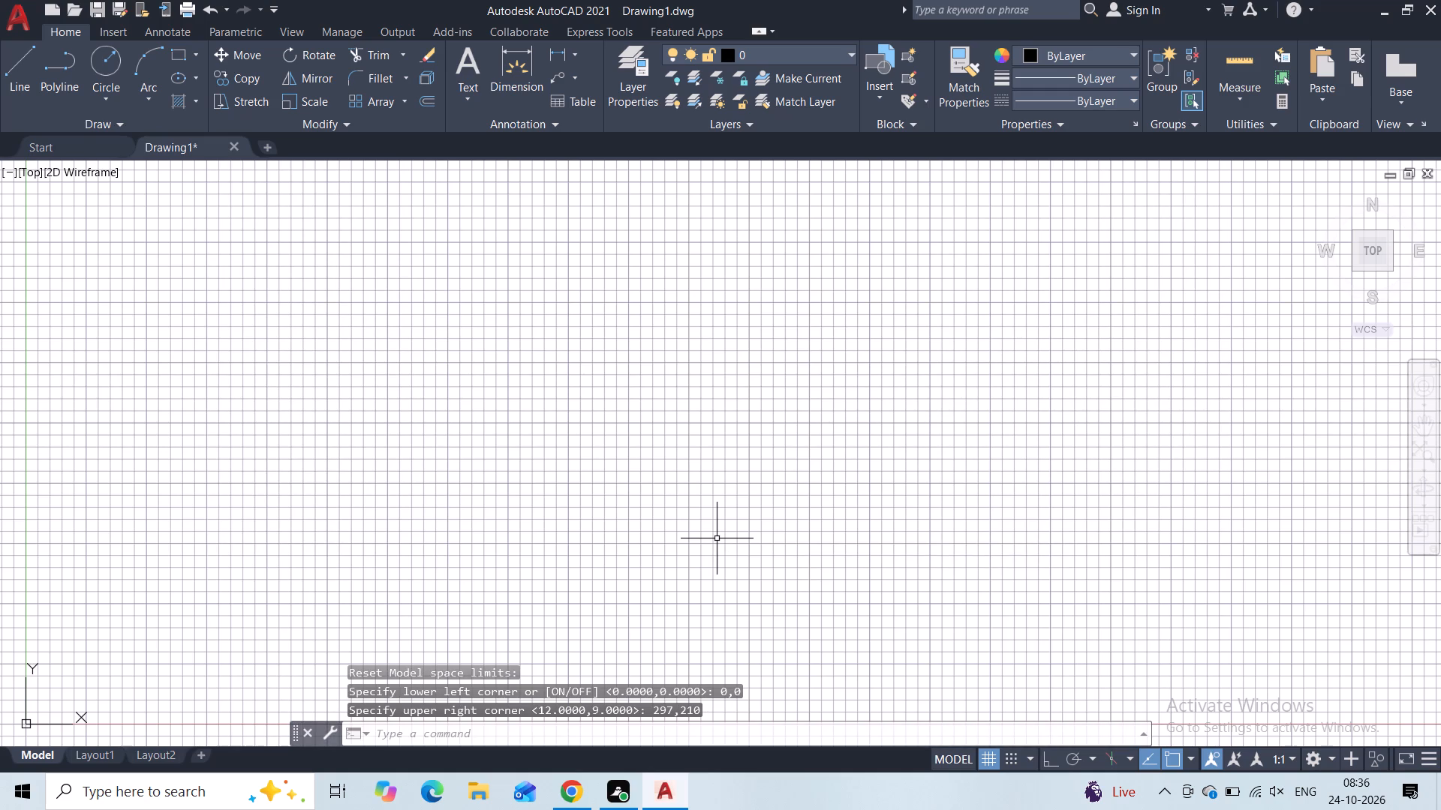
# Turn off the drawing area's grid display.
pyautogui.click(991, 760)
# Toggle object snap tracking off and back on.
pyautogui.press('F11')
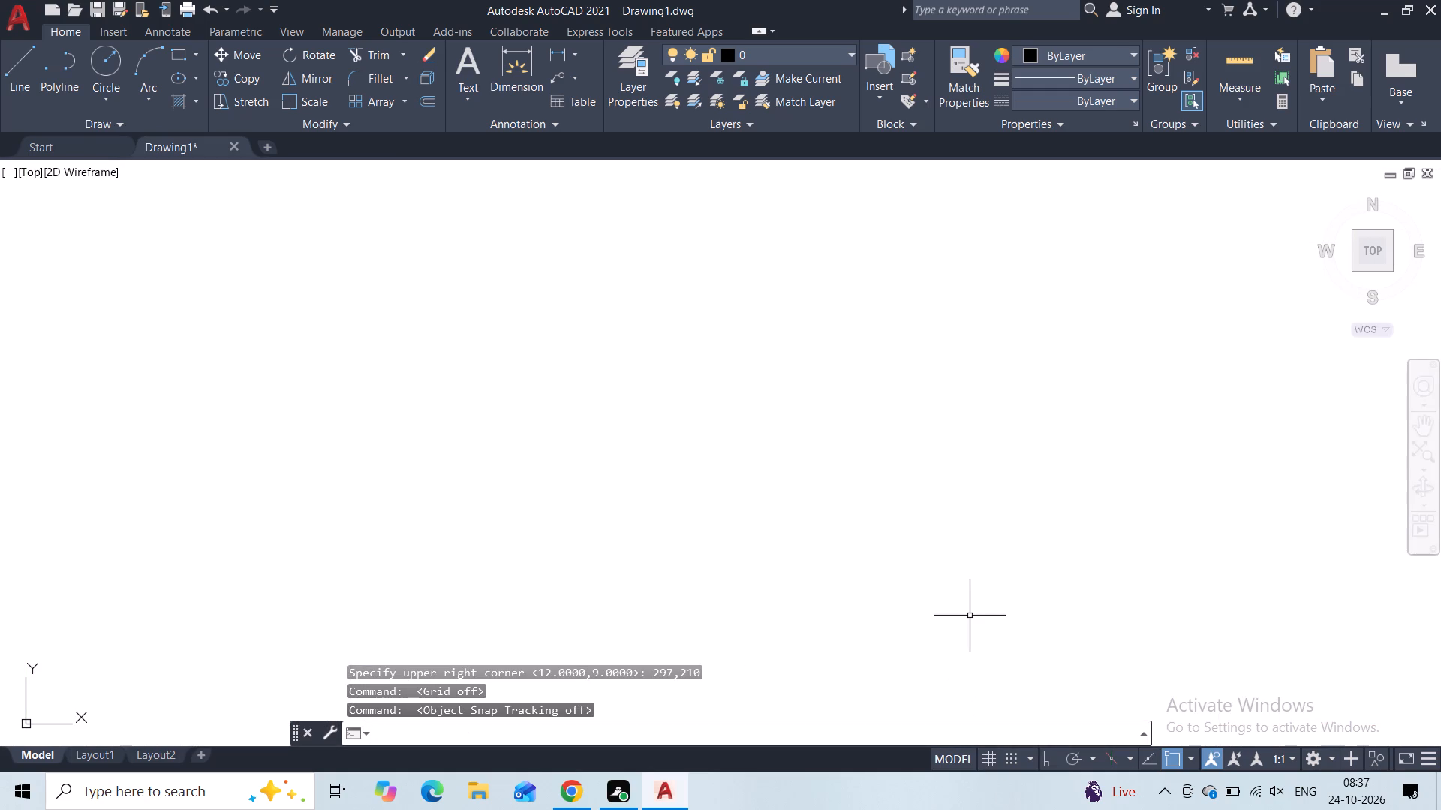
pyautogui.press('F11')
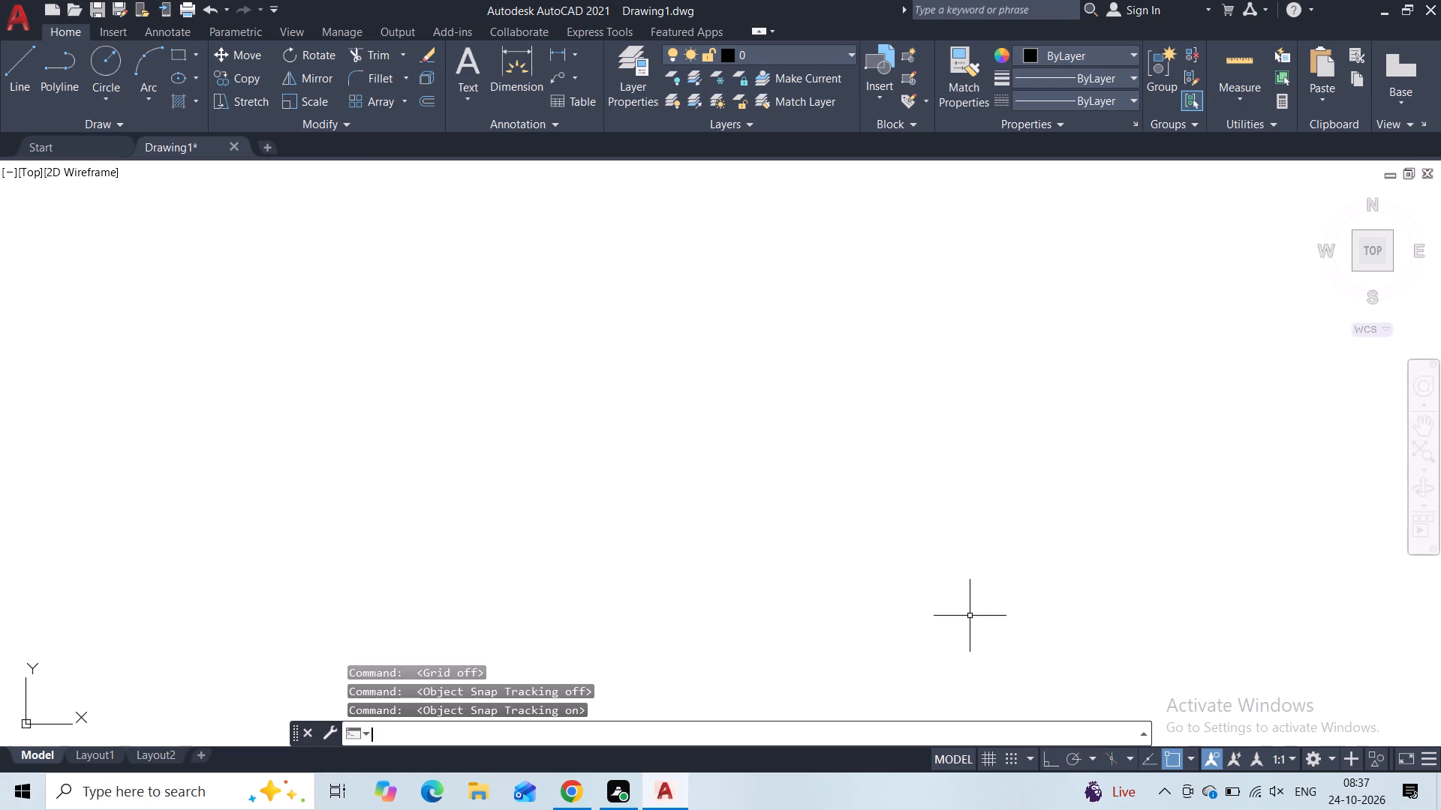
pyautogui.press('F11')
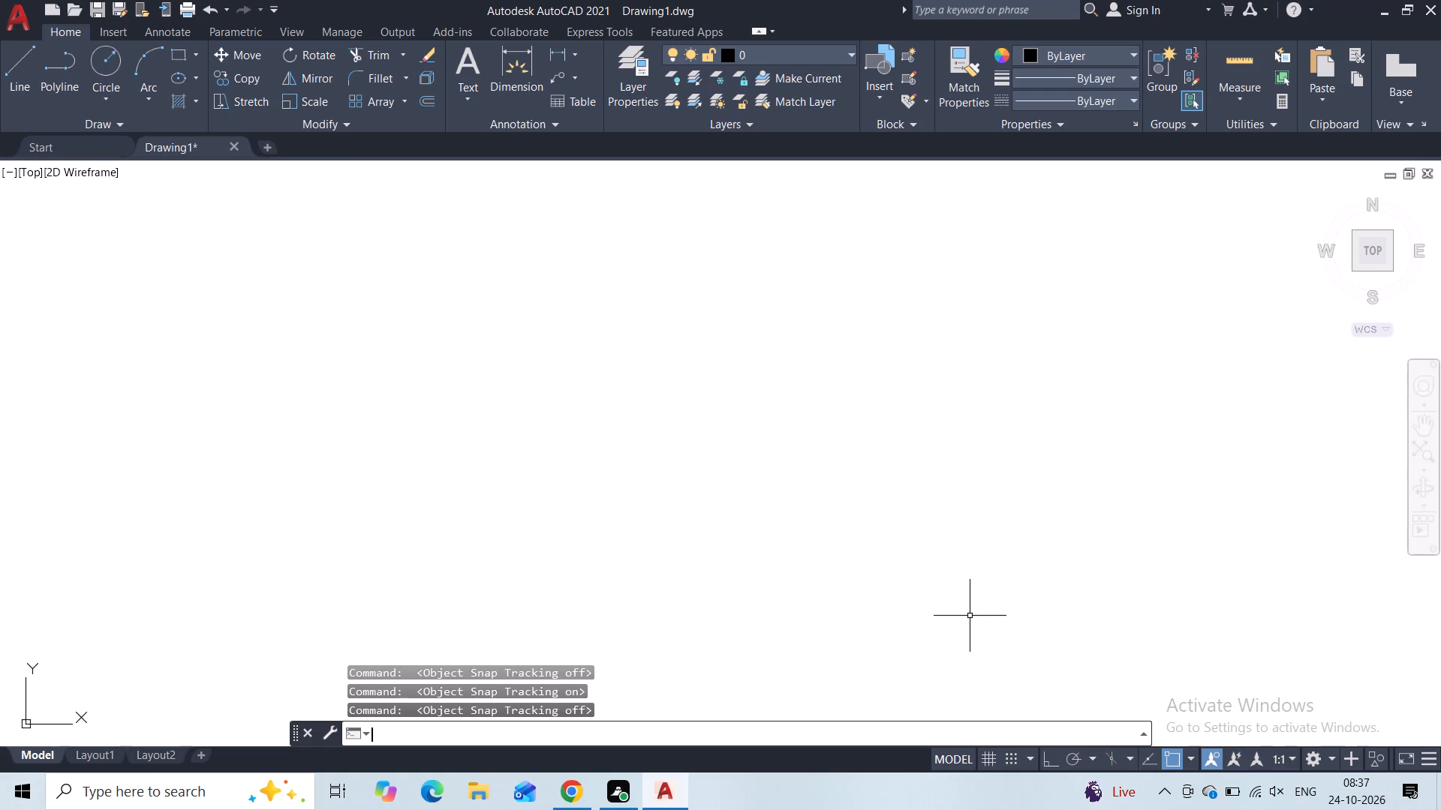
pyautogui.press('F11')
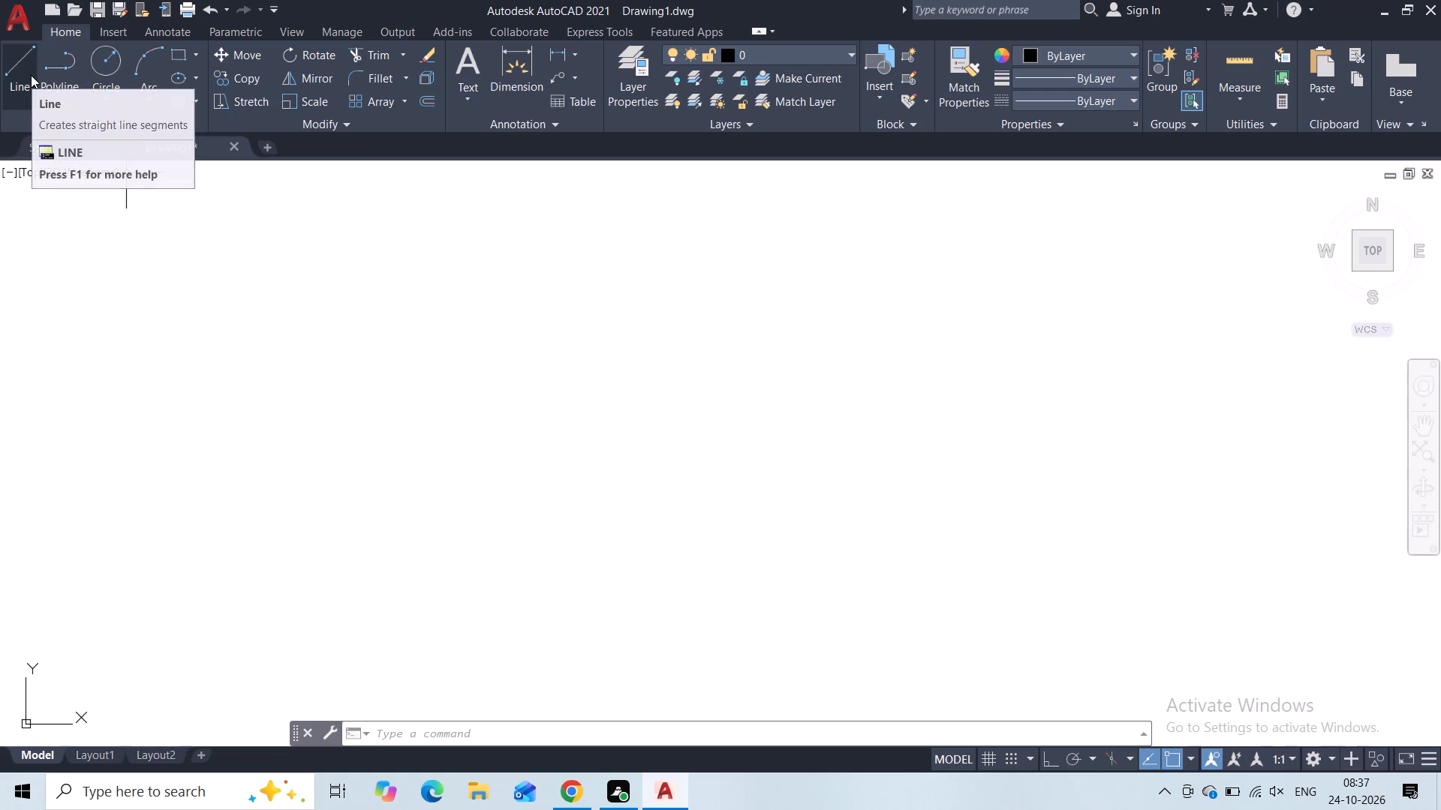
# Turn on Ortho mode and draw one long horizontal line above and to the right of the origin.
pyautogui.hotkey('ctrl', 'F8')
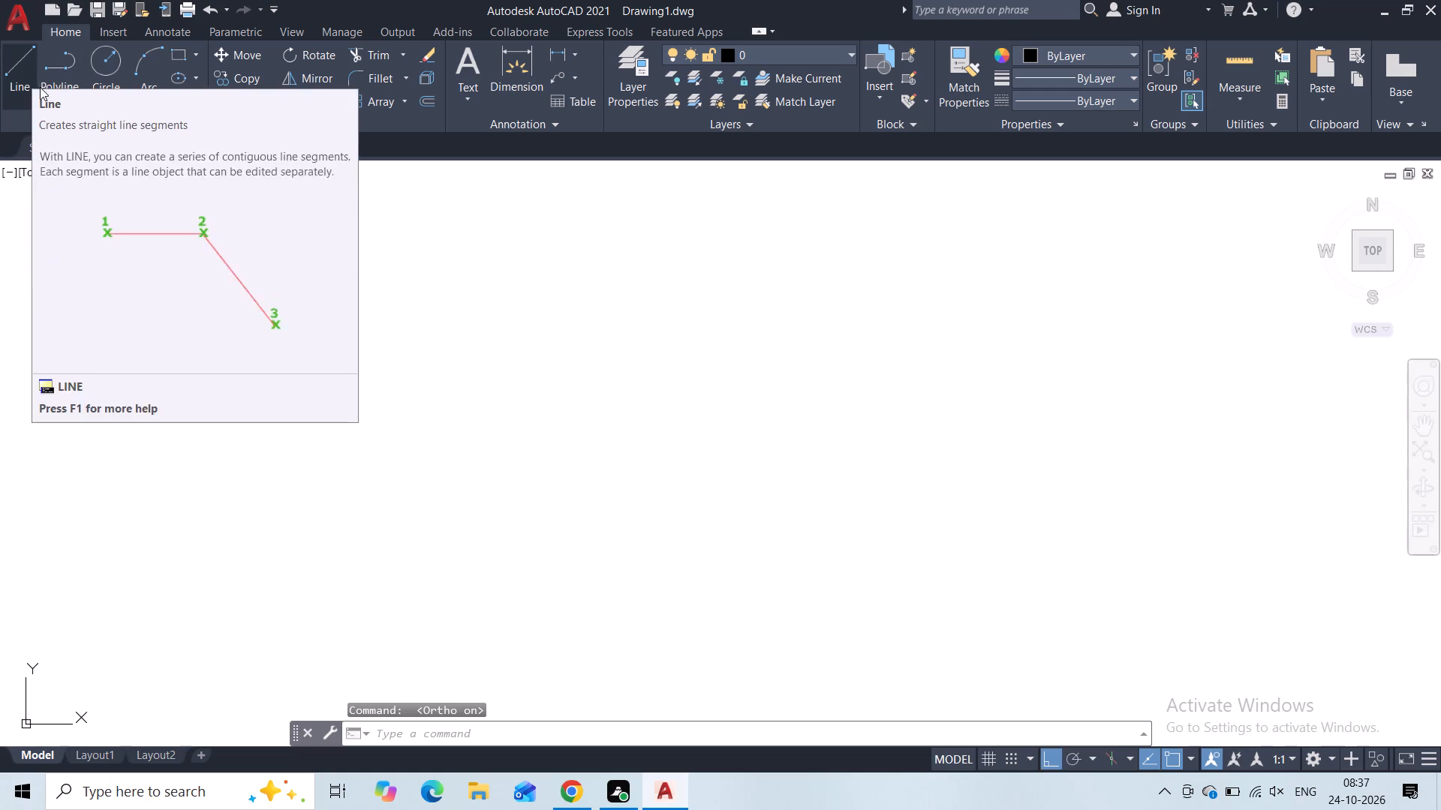
pyautogui.click(9, 94)
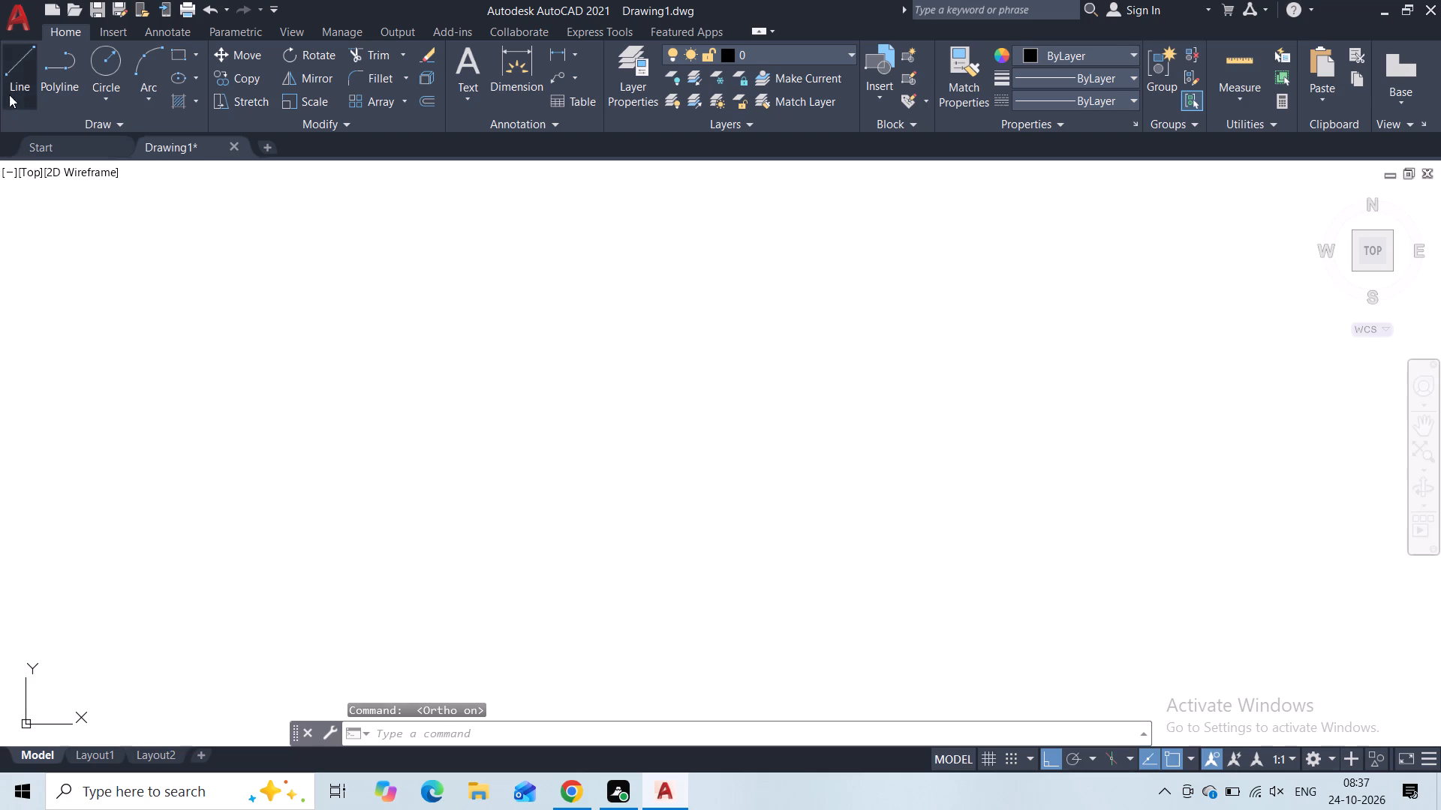
pyautogui.click(293, 351)
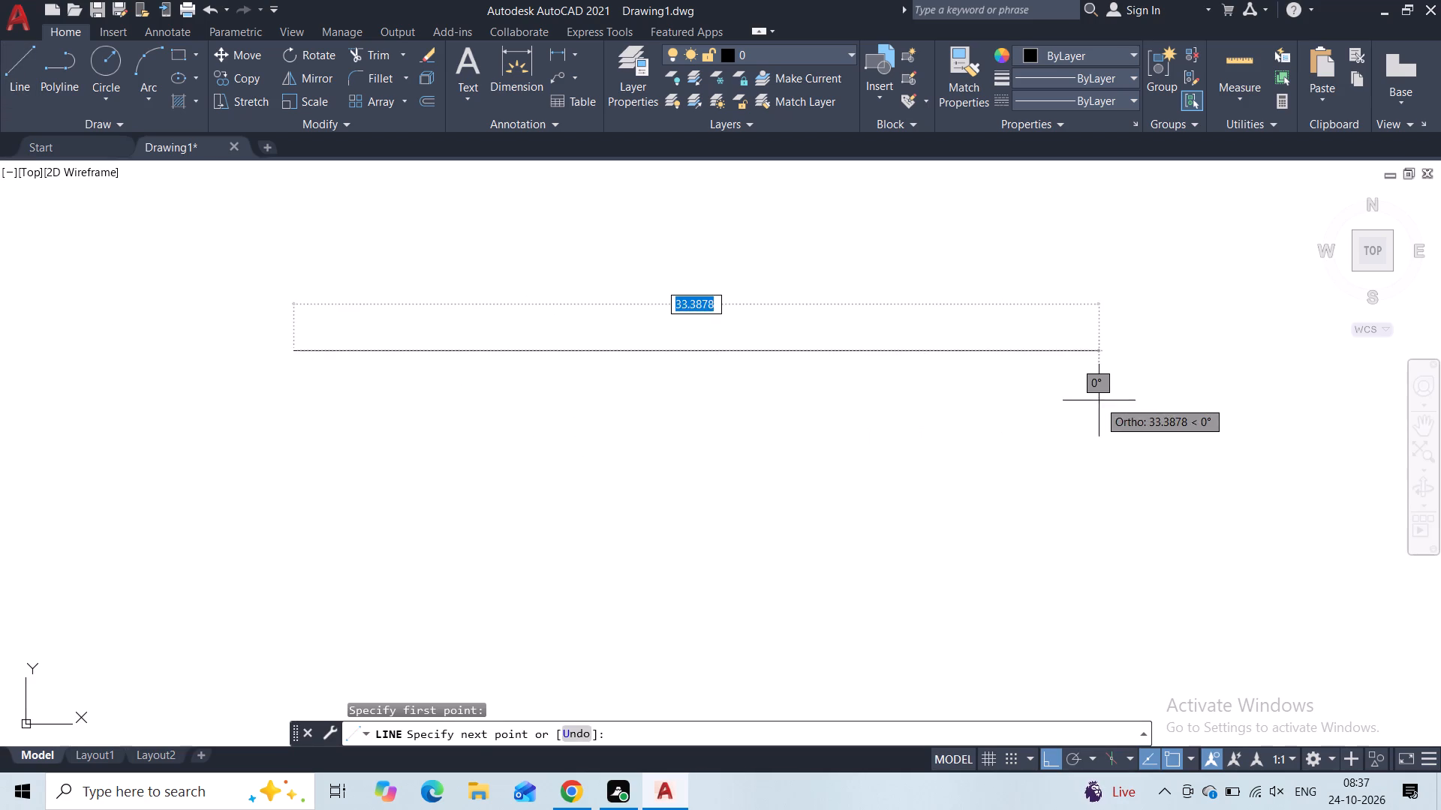
pyautogui.scroll(-4, 1099, 400)
pyautogui.moveTo(1100, 400); pyautogui.dragTo(851, 488, button='middle')
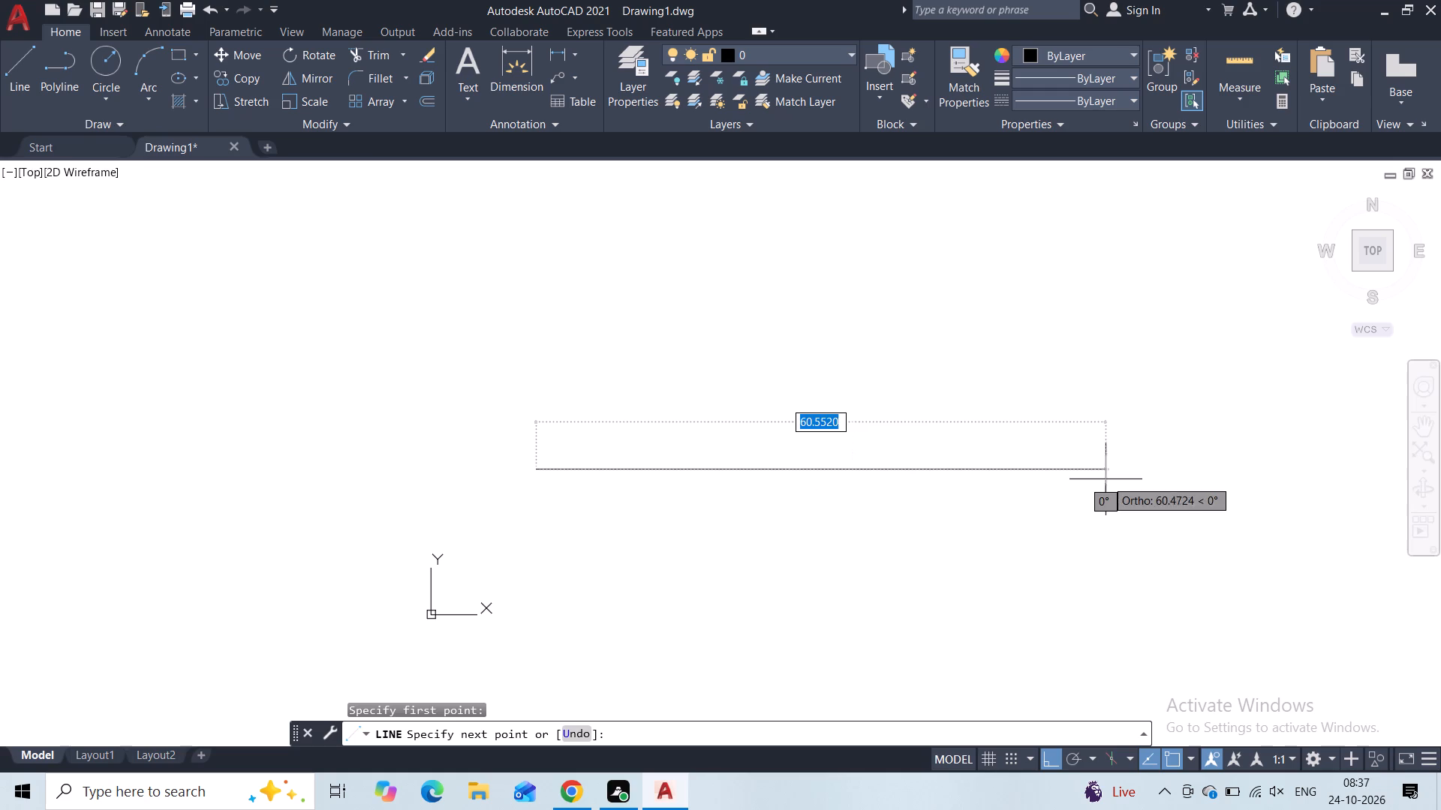
pyautogui.moveTo(1162, 511); pyautogui.dragTo(1025, 500, button='middle')
pyautogui.click(1164, 479)
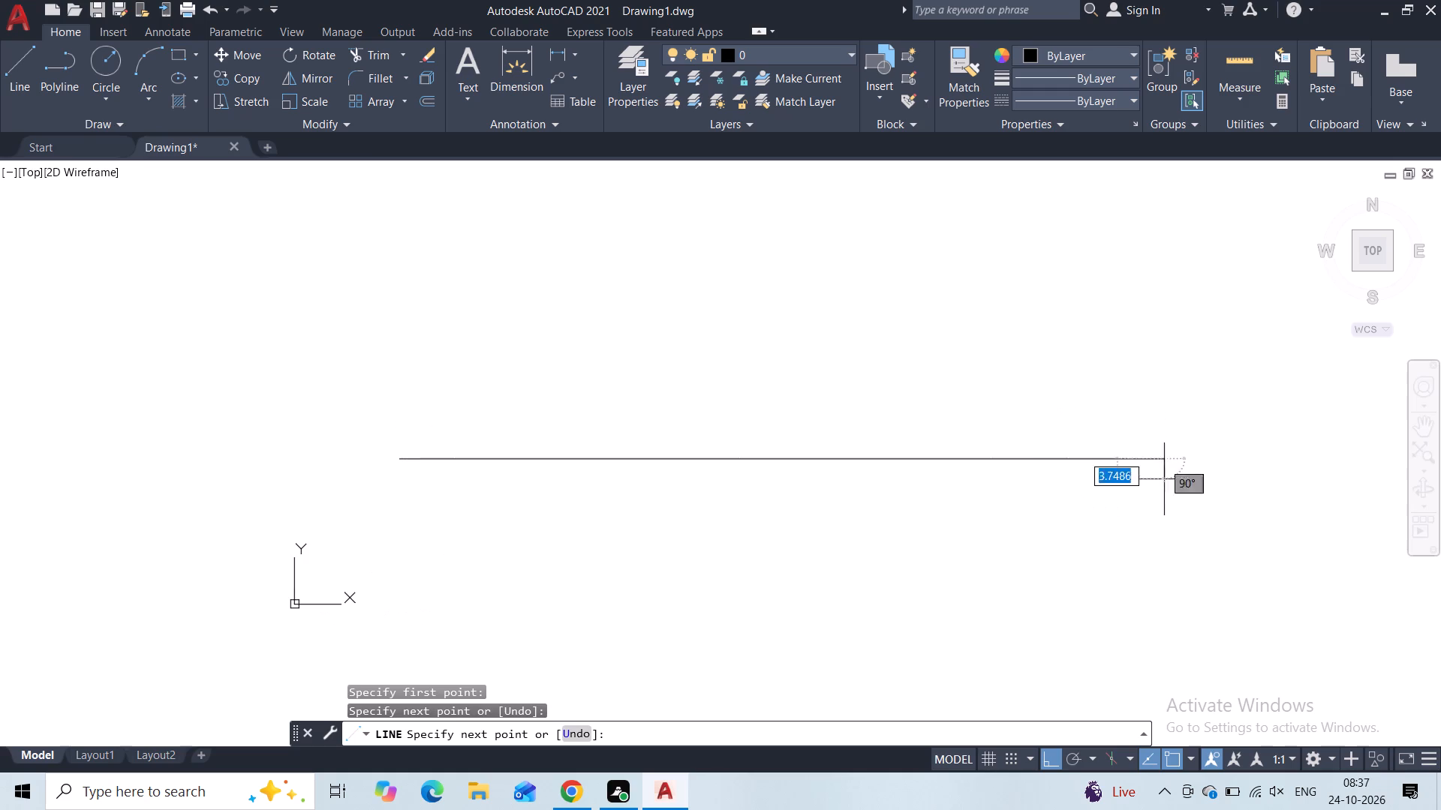
pyautogui.press('Escape')
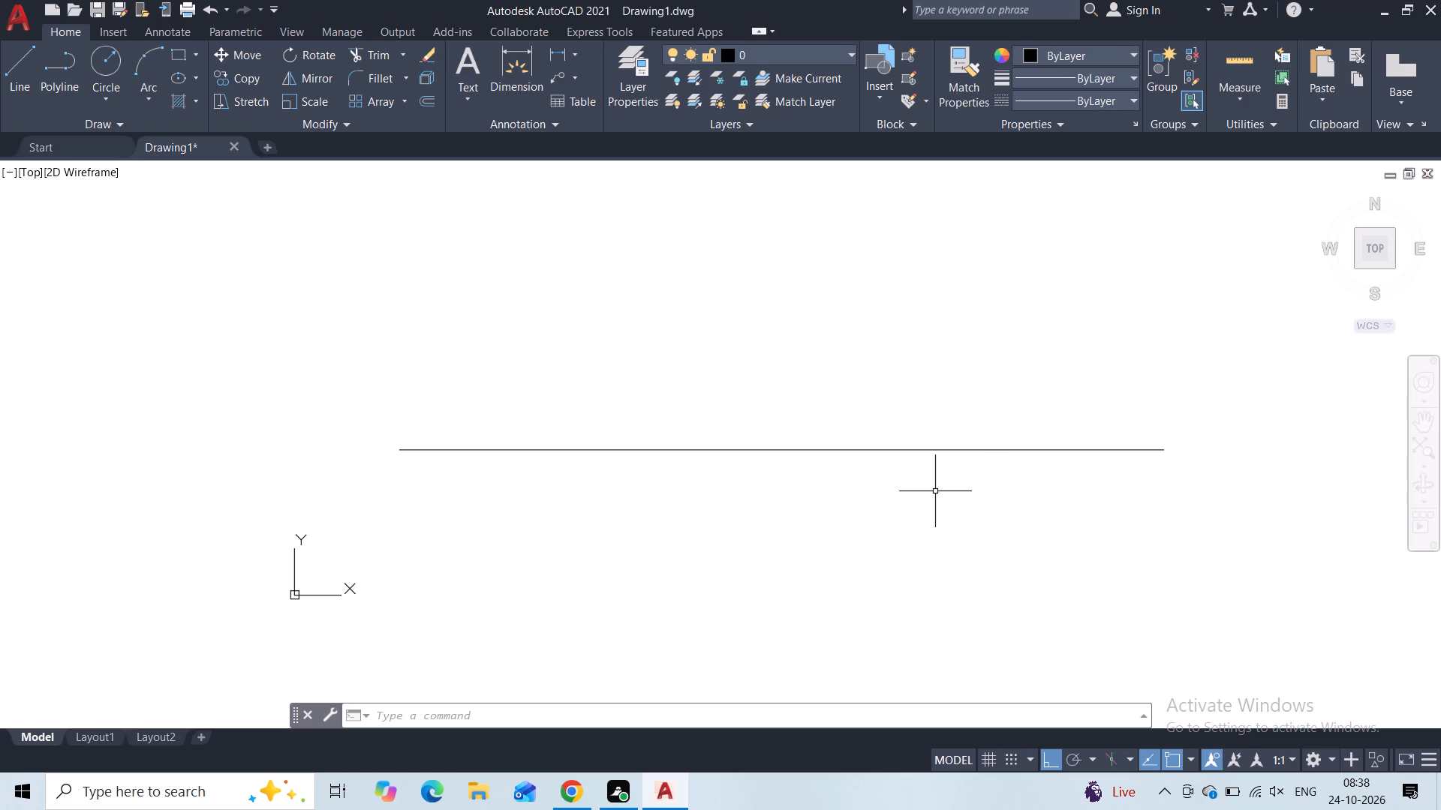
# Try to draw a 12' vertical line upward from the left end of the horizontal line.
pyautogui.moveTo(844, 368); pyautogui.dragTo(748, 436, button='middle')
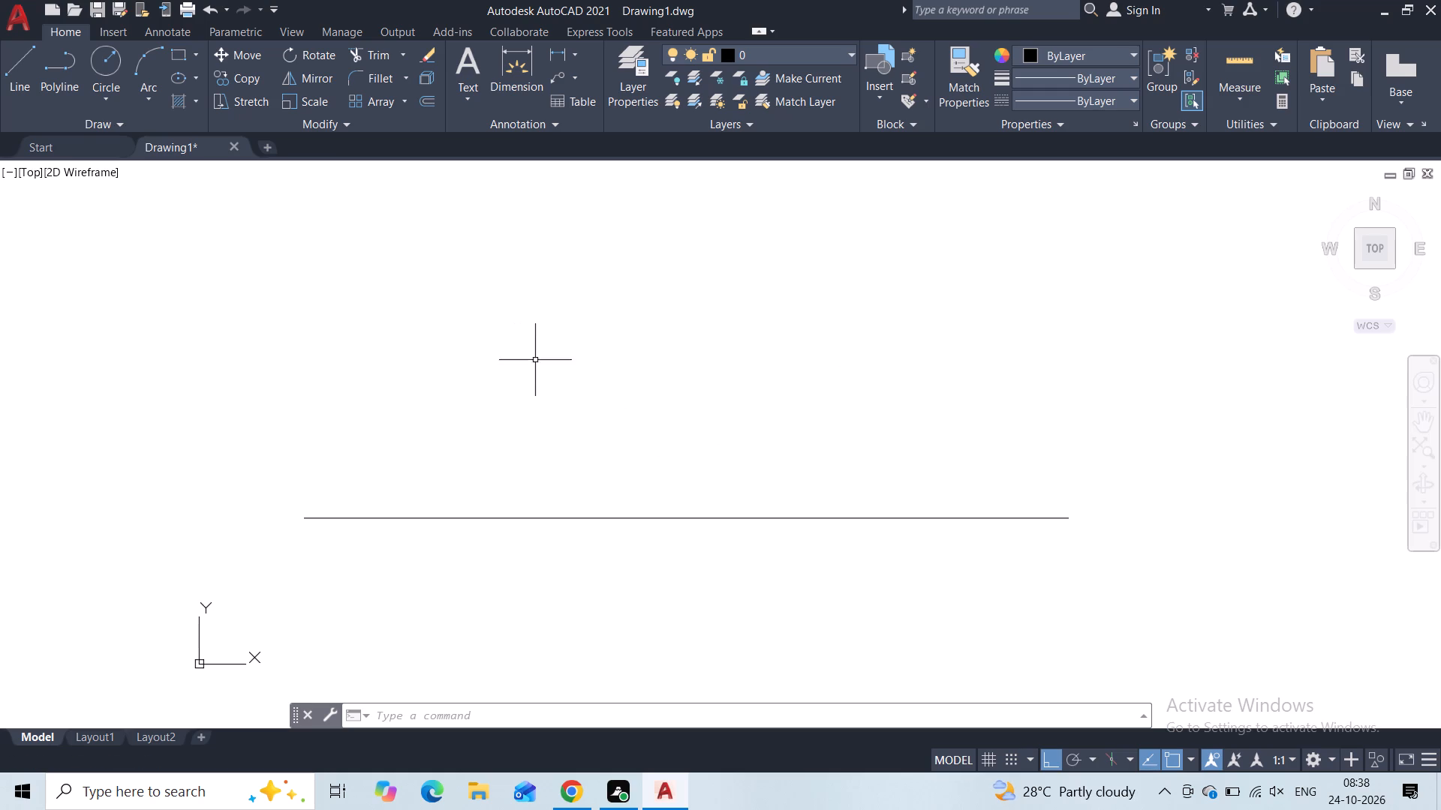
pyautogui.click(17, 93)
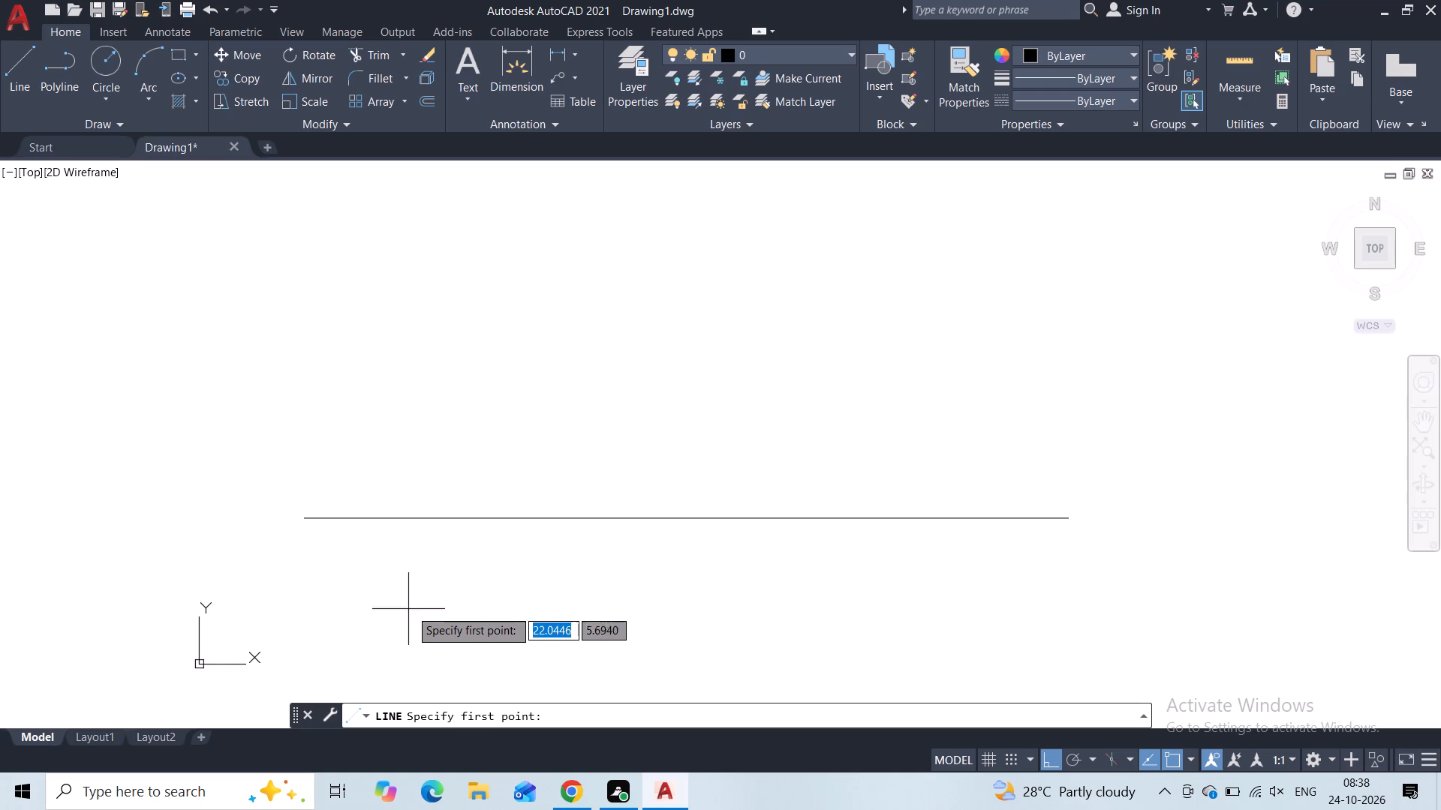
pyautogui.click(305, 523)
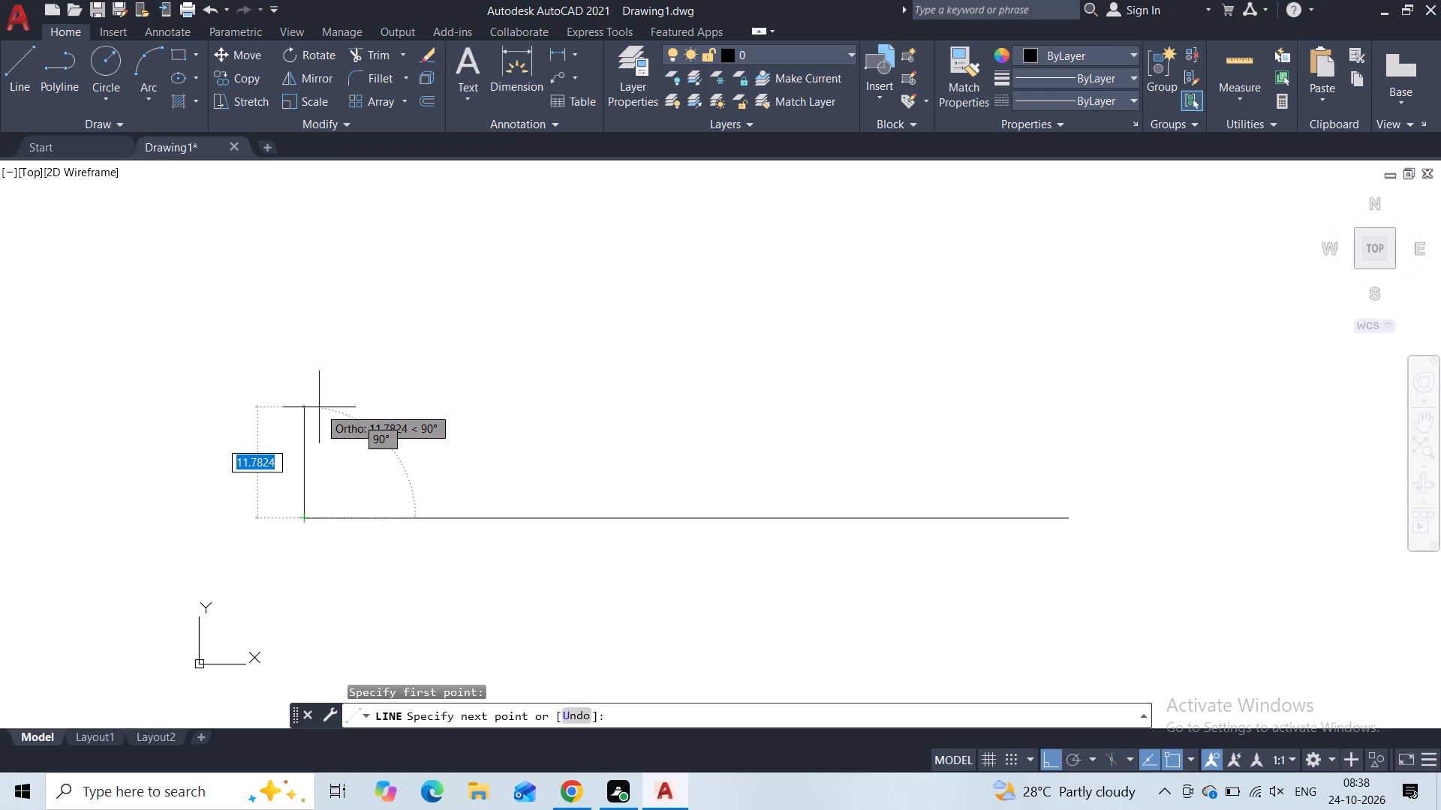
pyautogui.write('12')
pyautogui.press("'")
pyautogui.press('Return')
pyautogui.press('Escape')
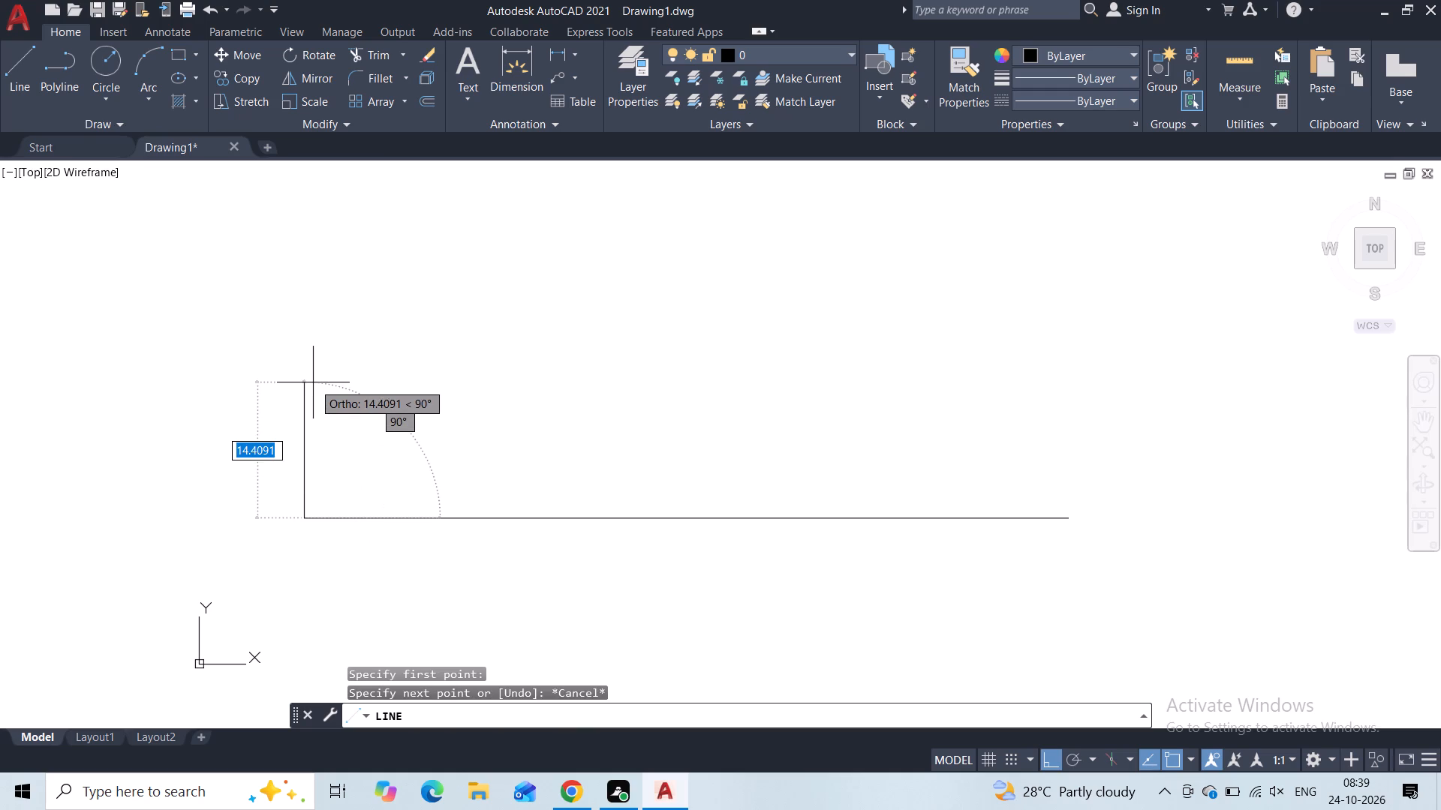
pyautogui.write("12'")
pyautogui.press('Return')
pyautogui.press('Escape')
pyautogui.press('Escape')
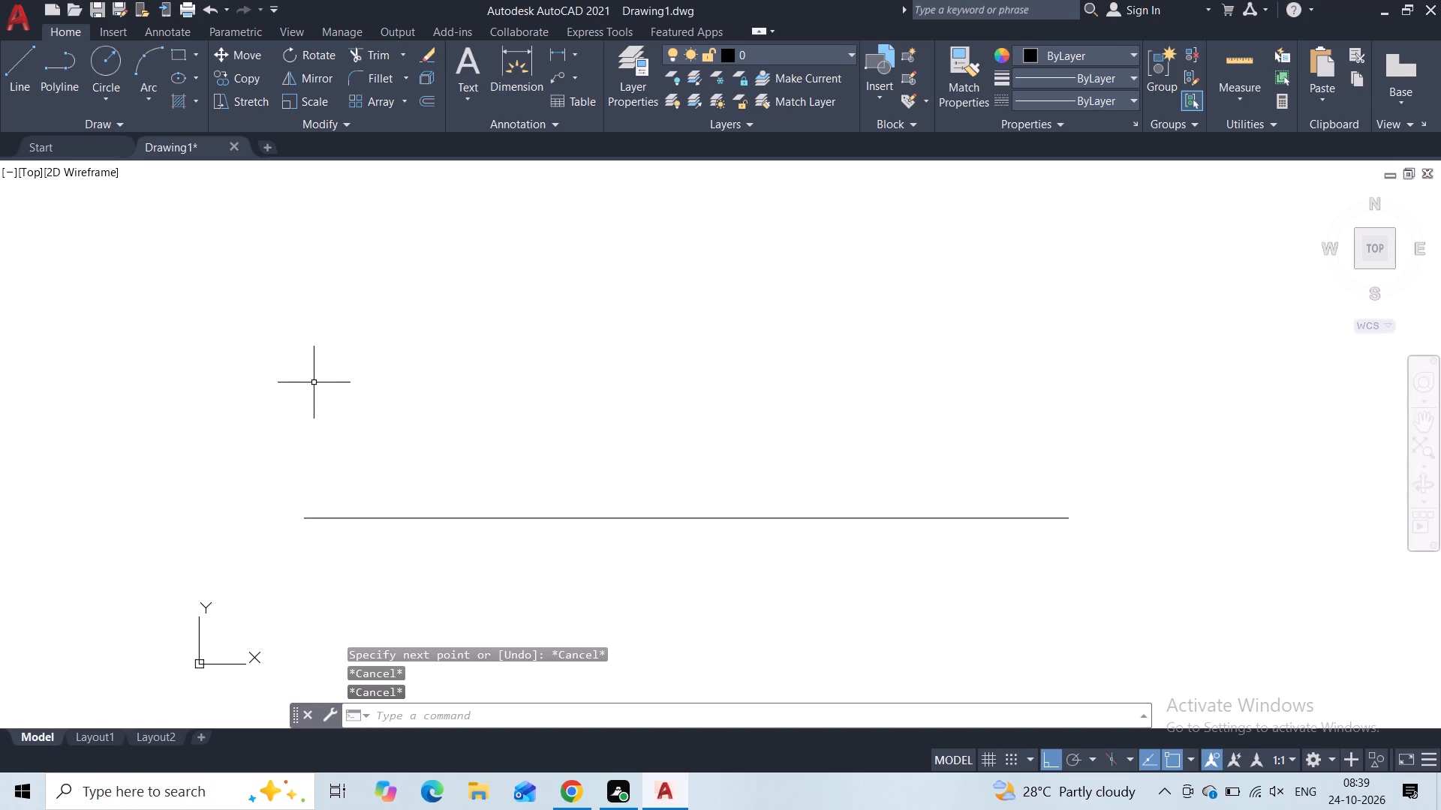
# Set the drawing's length unit type to Architectural.
pyautogui.write('un')
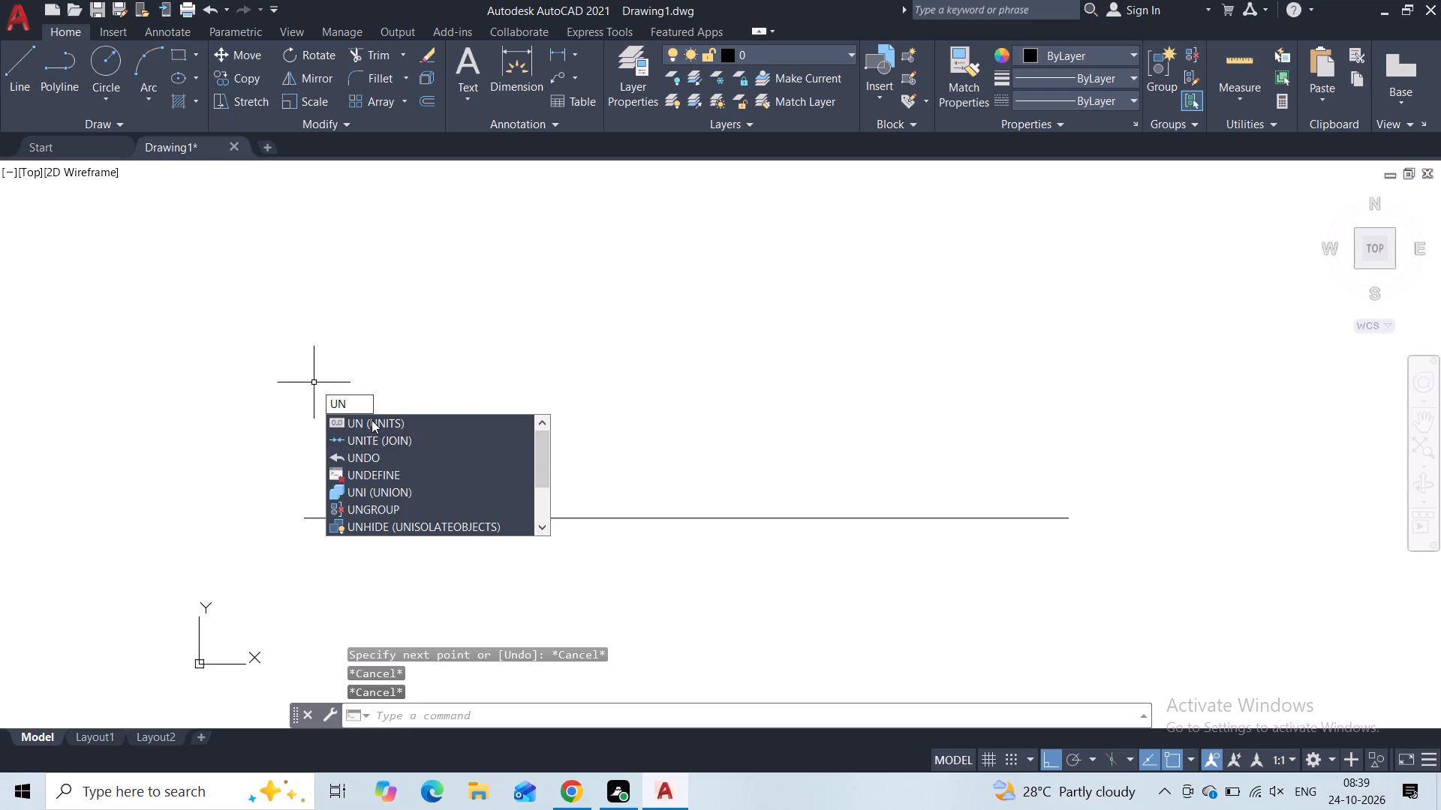
pyautogui.click(372, 420)
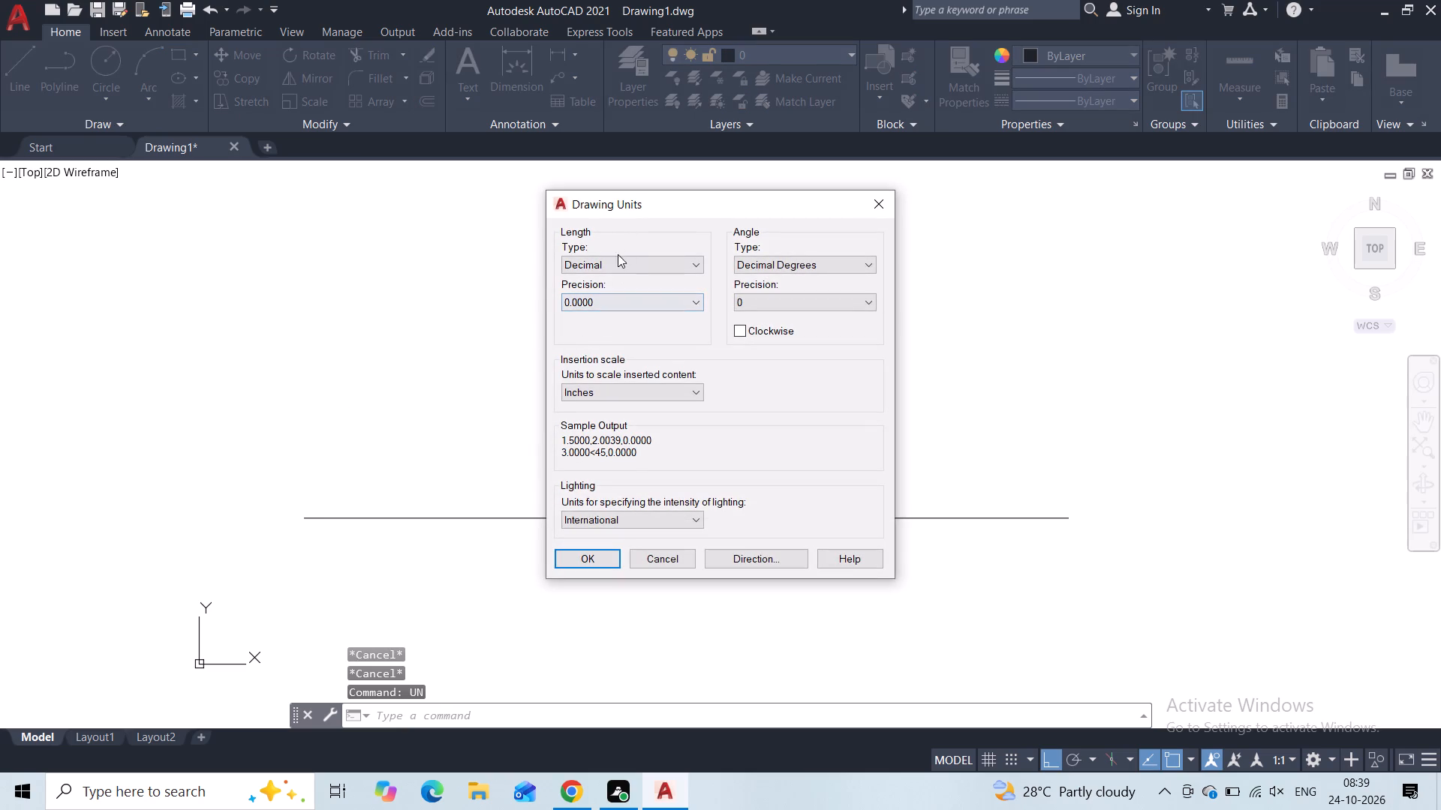
pyautogui.click(615, 260)
pyautogui.click(606, 285)
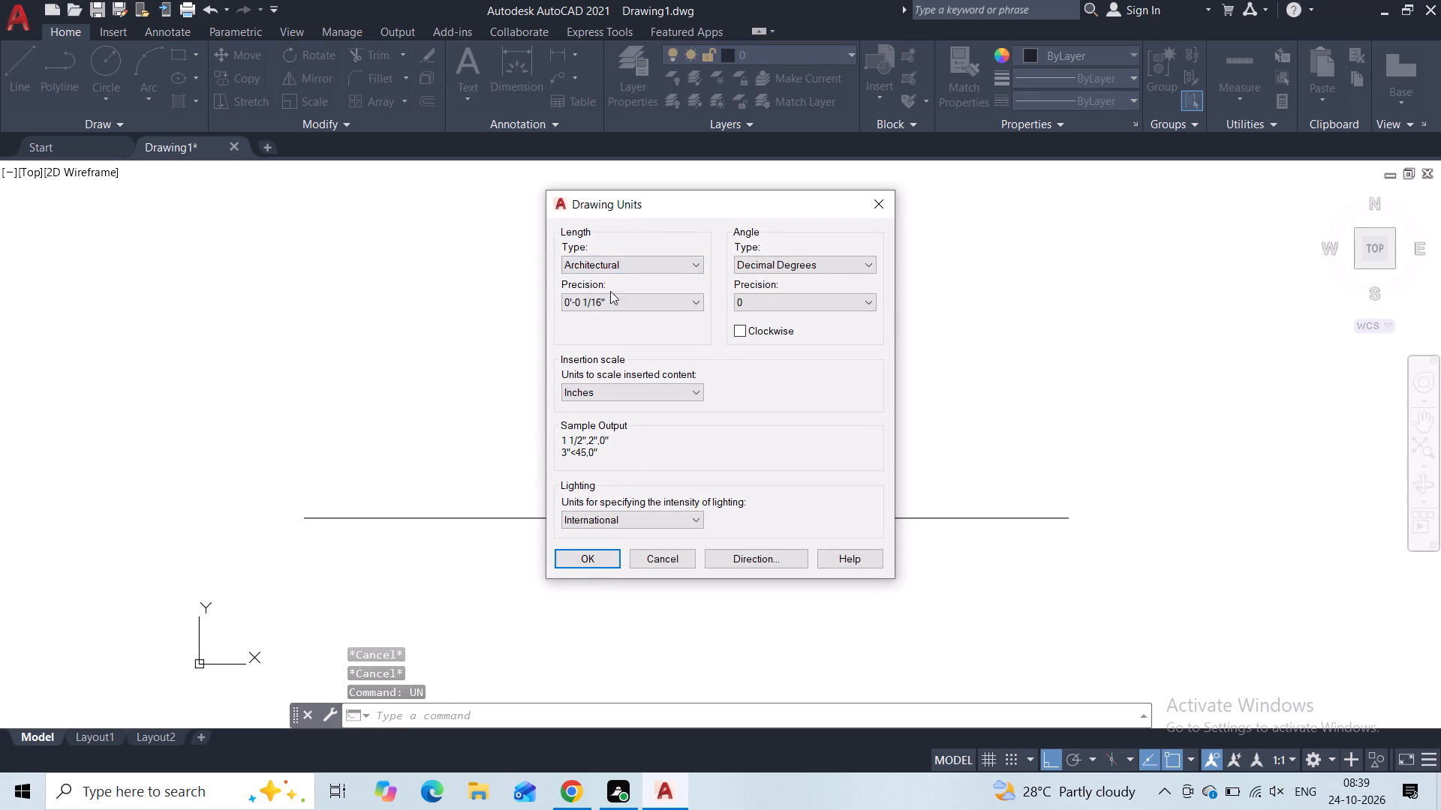
pyautogui.click(582, 562)
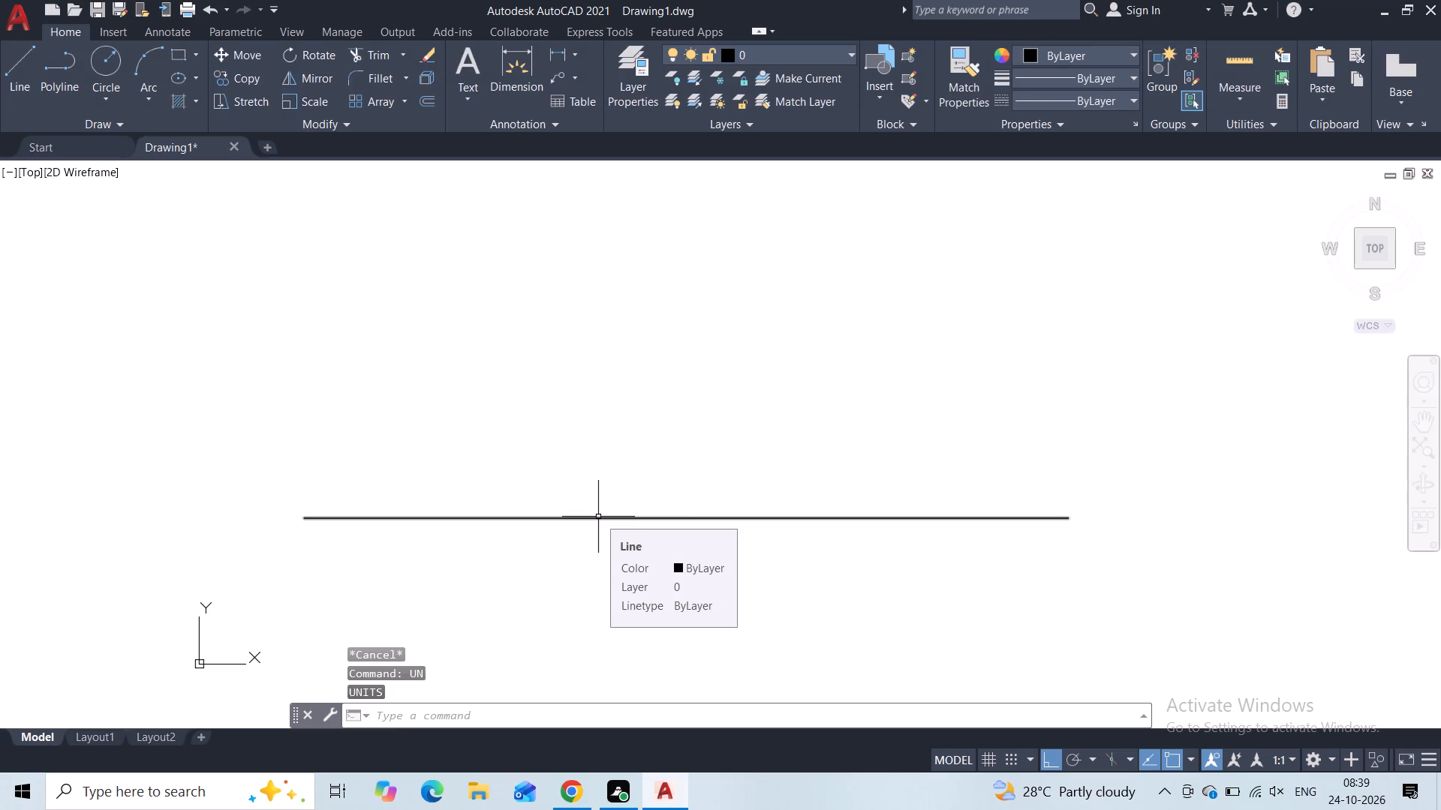
# Modify the Standard dimension style so its primary linear unit format is Architectural.
pyautogui.press('d')
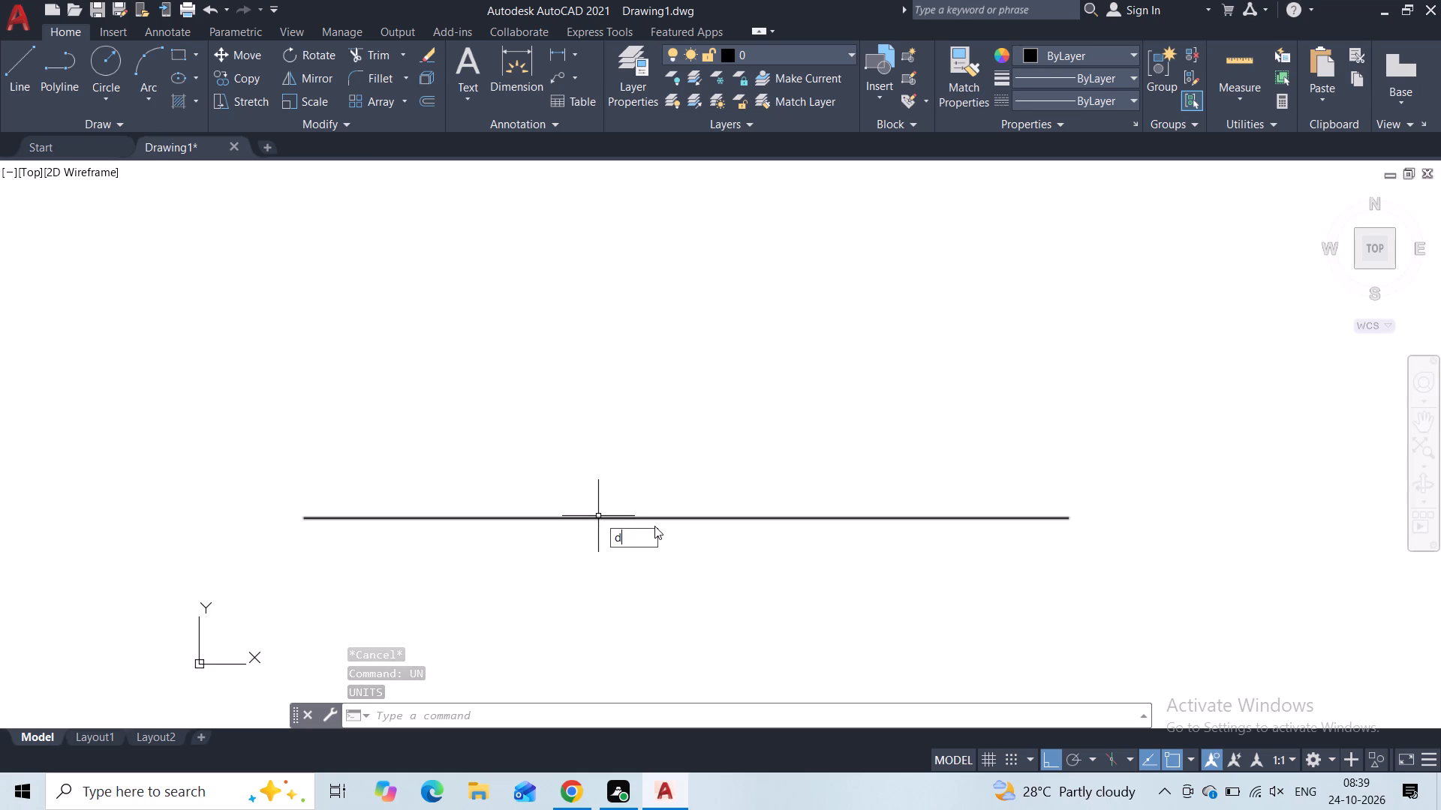
pyautogui.click(652, 556)
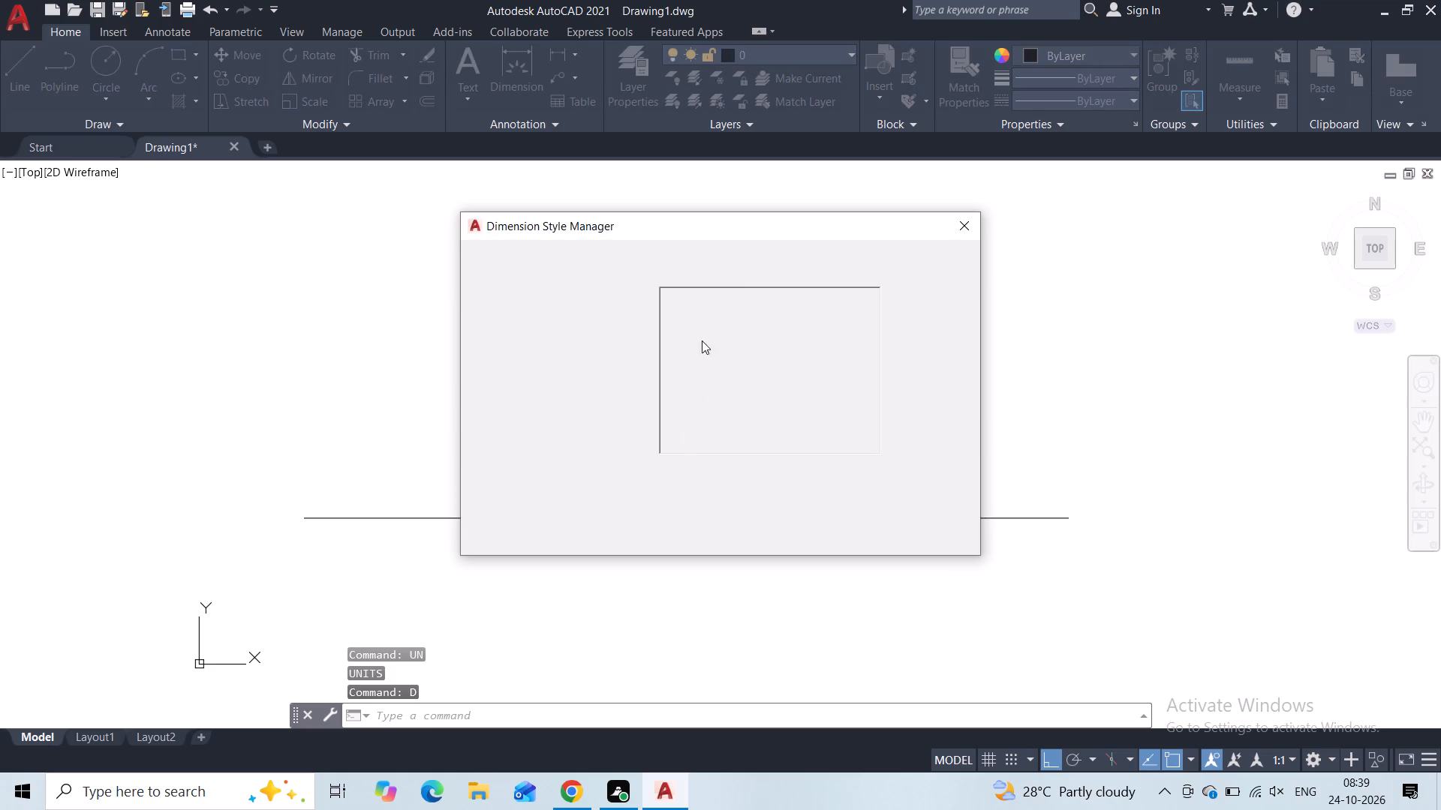
pyautogui.click(928, 352)
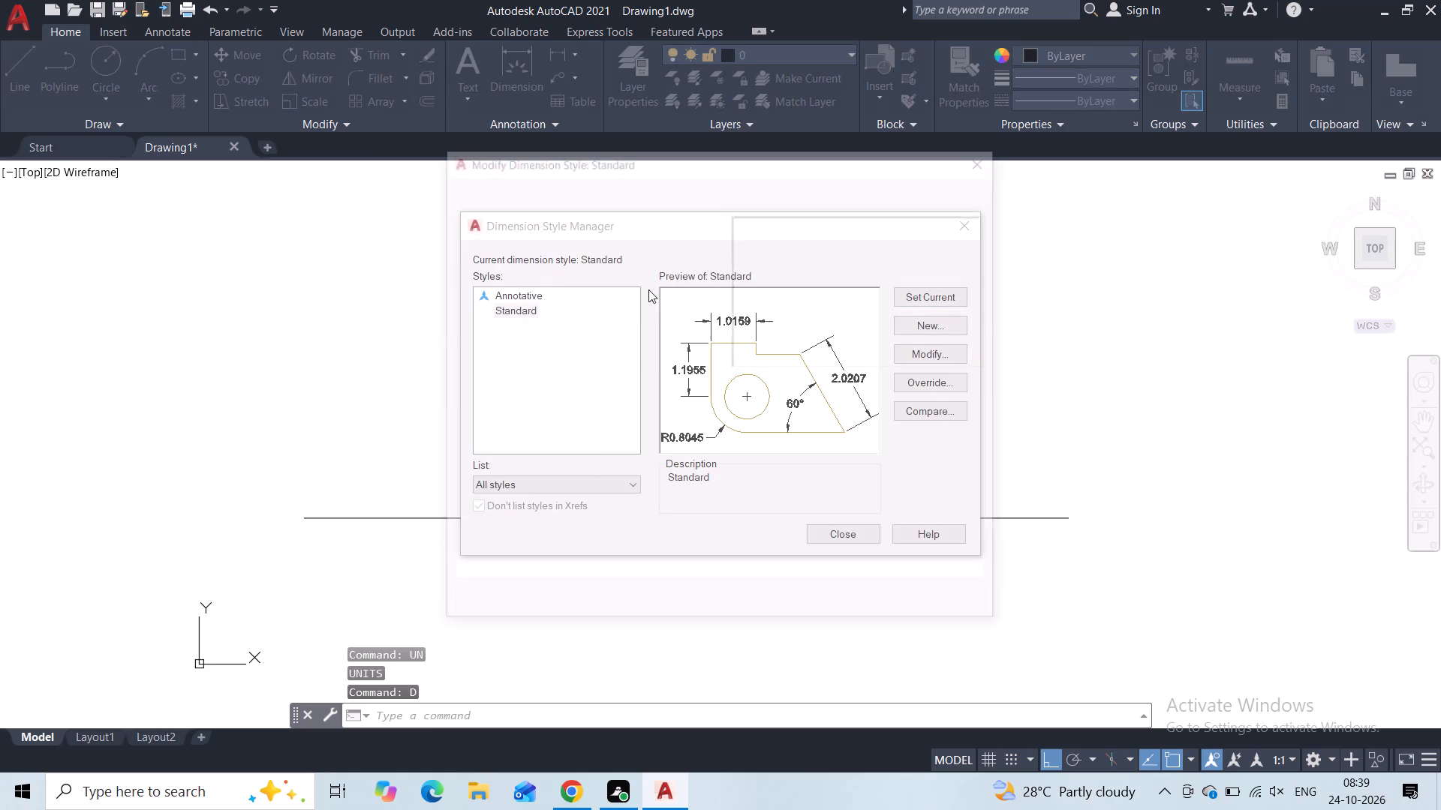
pyautogui.click(691, 191)
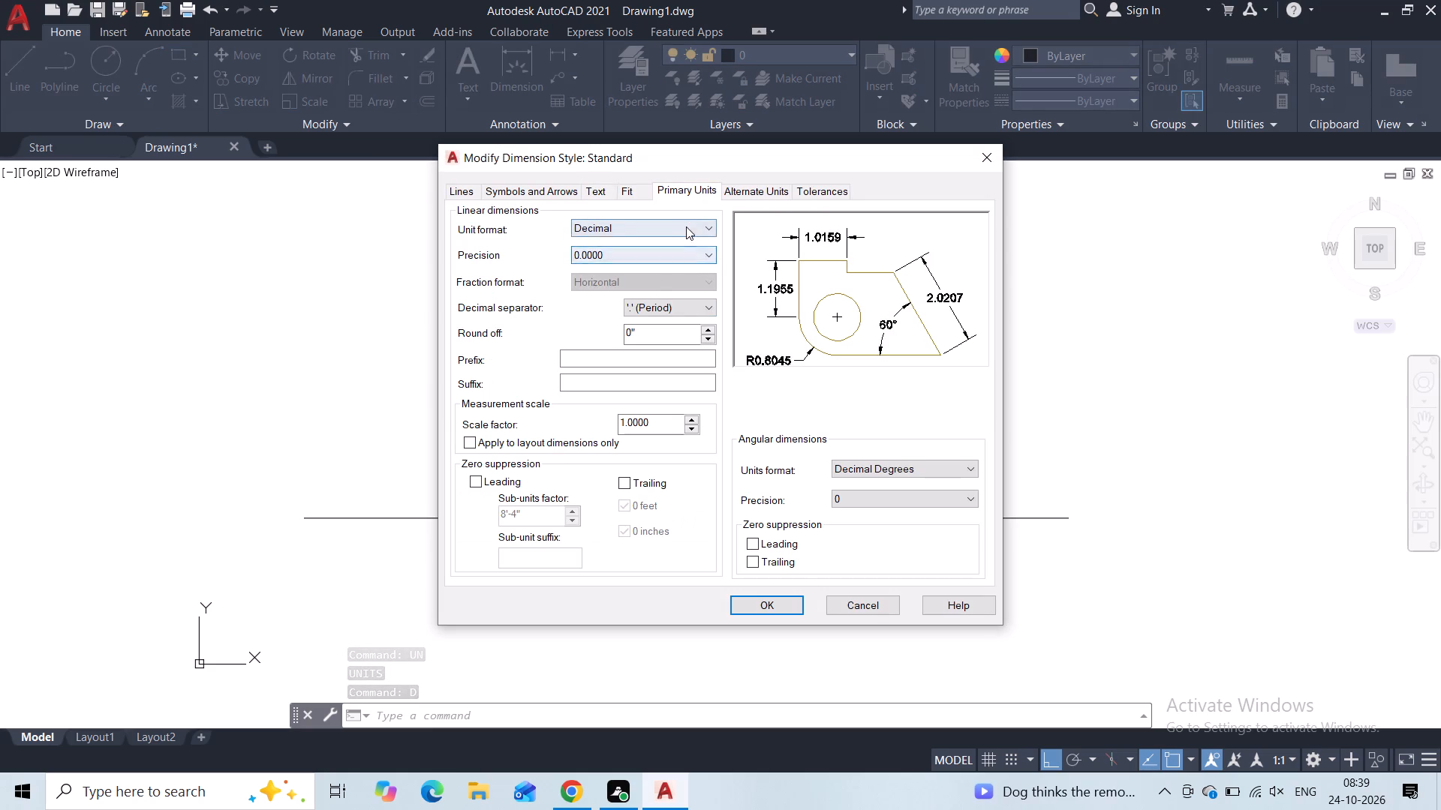
pyautogui.click(686, 226)
pyautogui.click(628, 279)
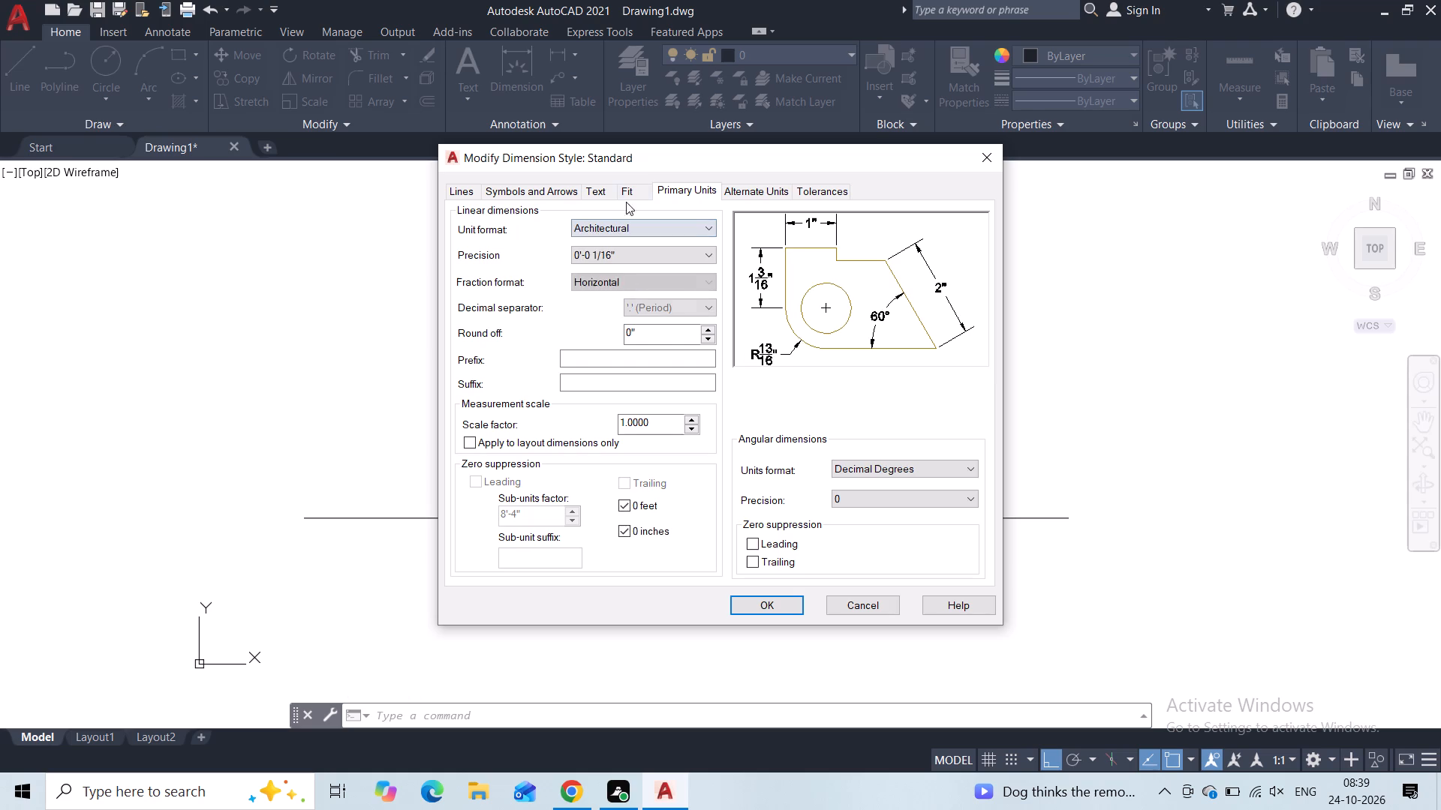
# Increase the Standard dimension style's text height to one increment above 0'-0 1/2" and apply the style changes.
pyautogui.click(597, 190)
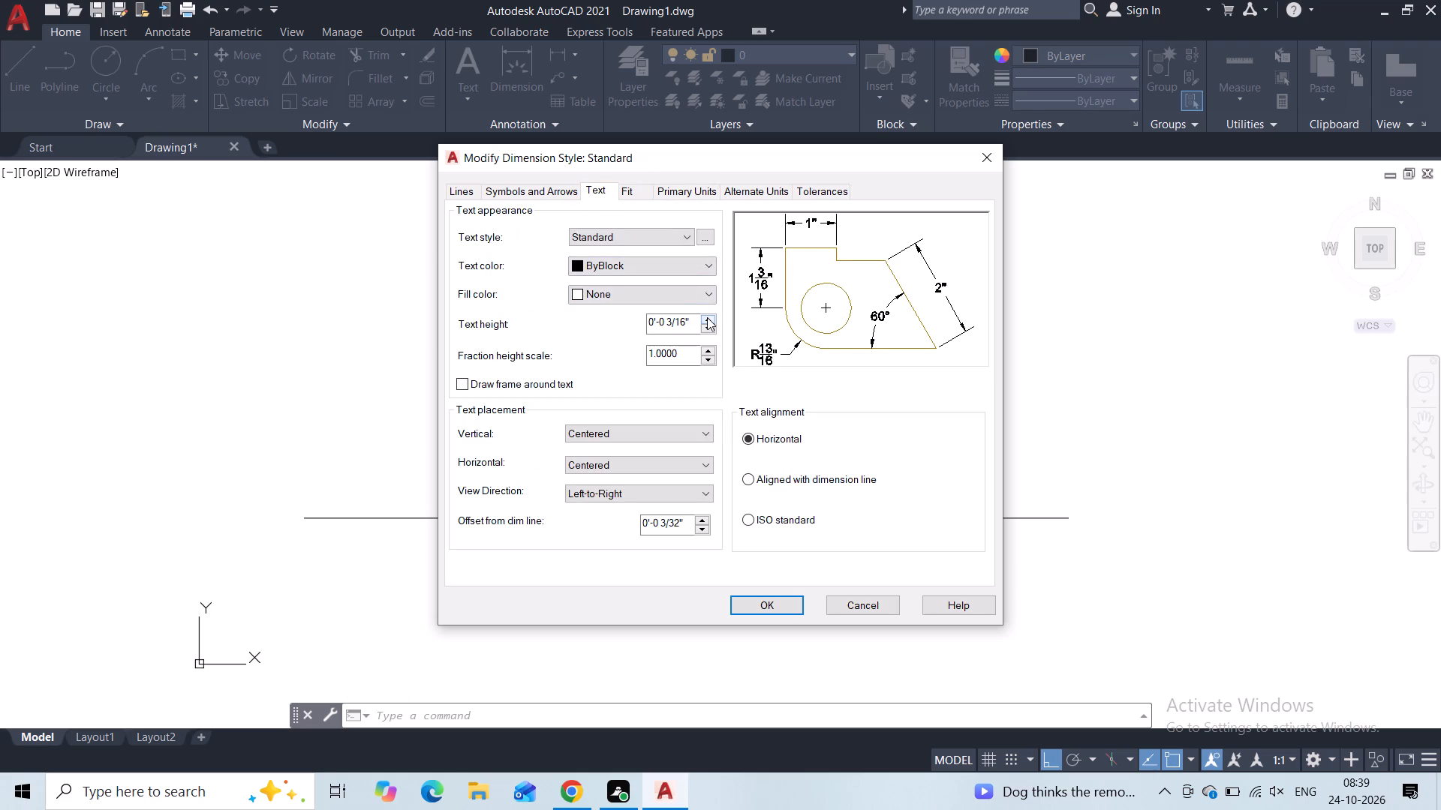
pyautogui.click(707, 317)
pyautogui.click(707, 317)
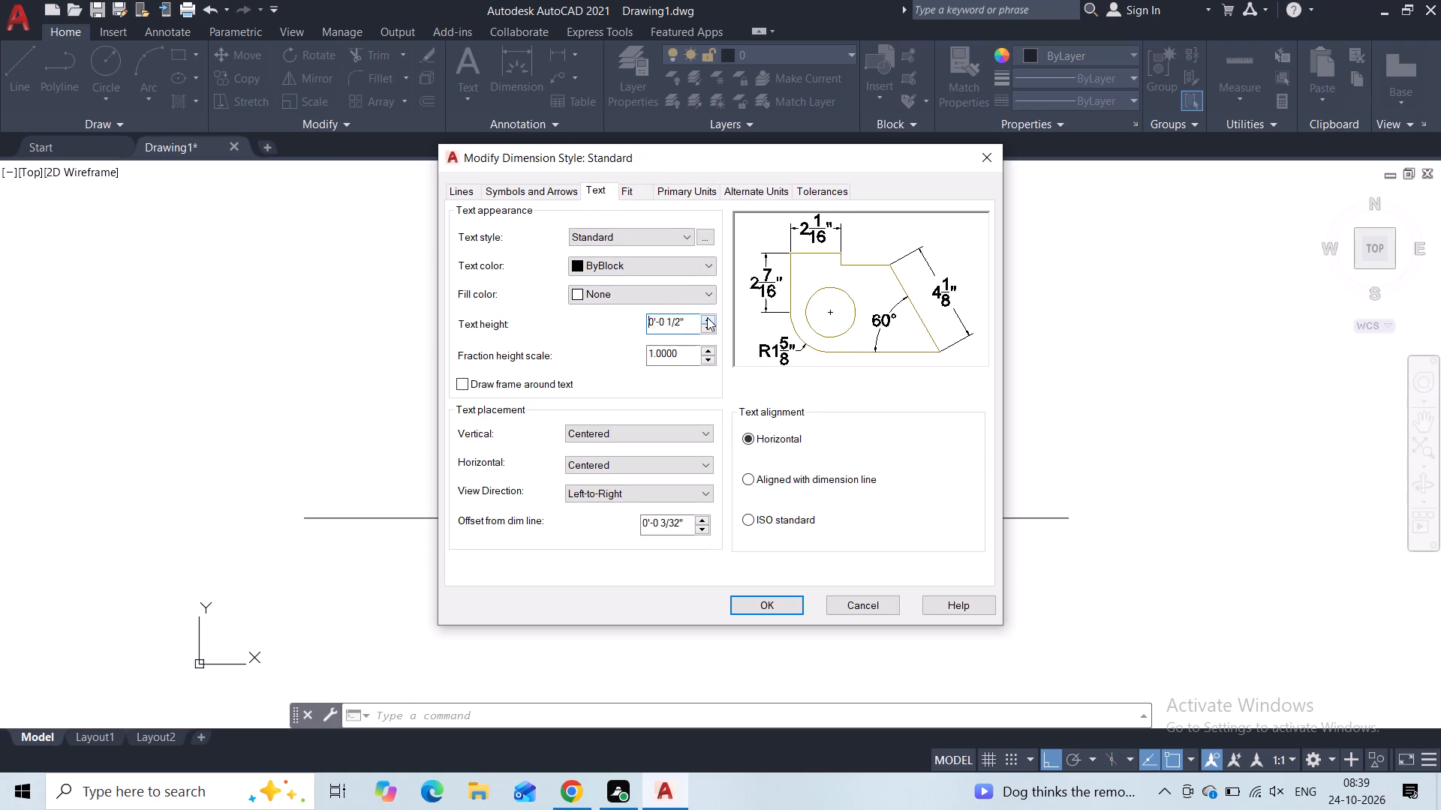
pyautogui.click(707, 317)
pyautogui.click(781, 604)
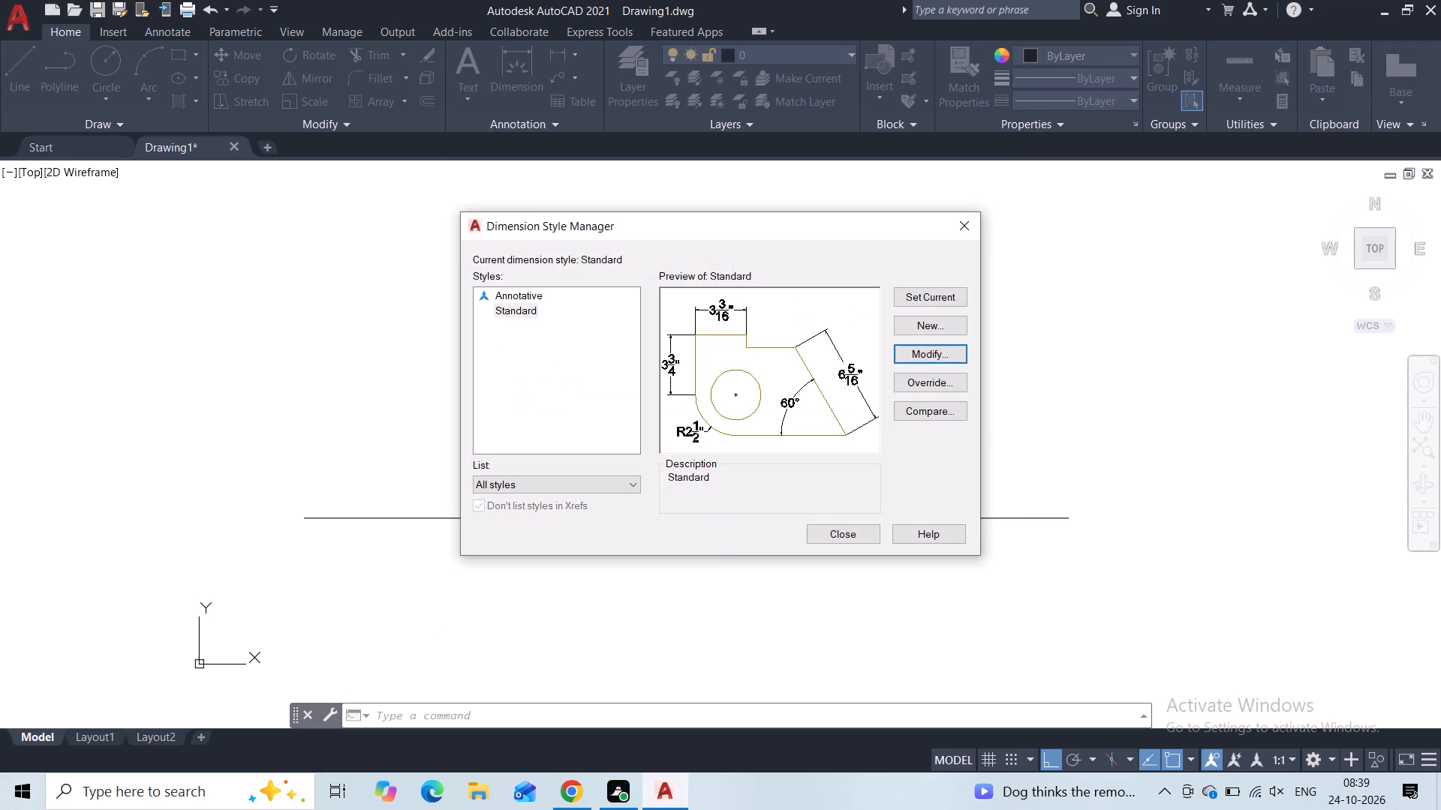
# Set the Standard dimension style as current and close the Dimension Style Manager.
pyautogui.click(928, 295)
pyautogui.click(851, 526)
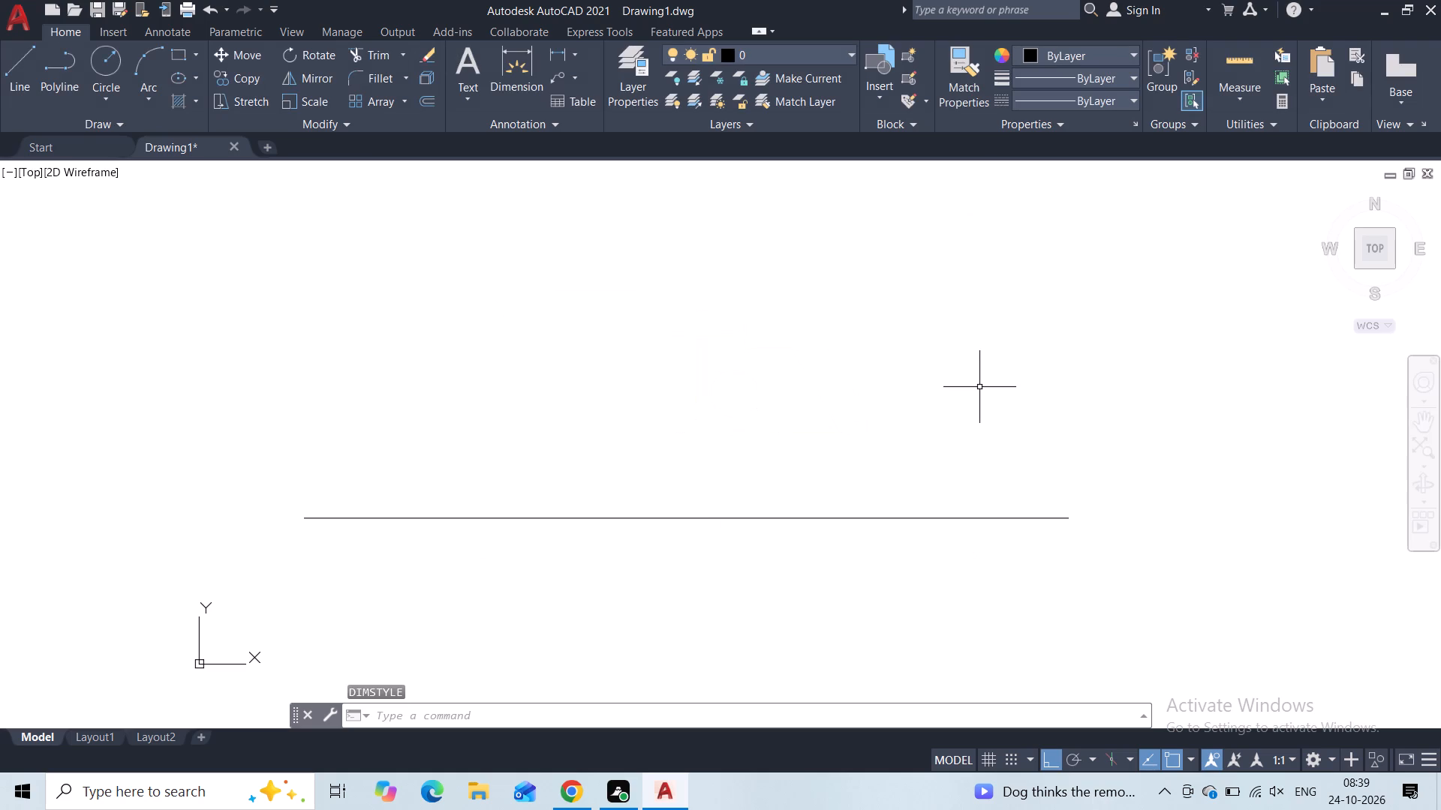
# Draw a 12' vertical line upward from the left end of the horizontal line.
pyautogui.click(9, 66)
pyautogui.click(306, 522)
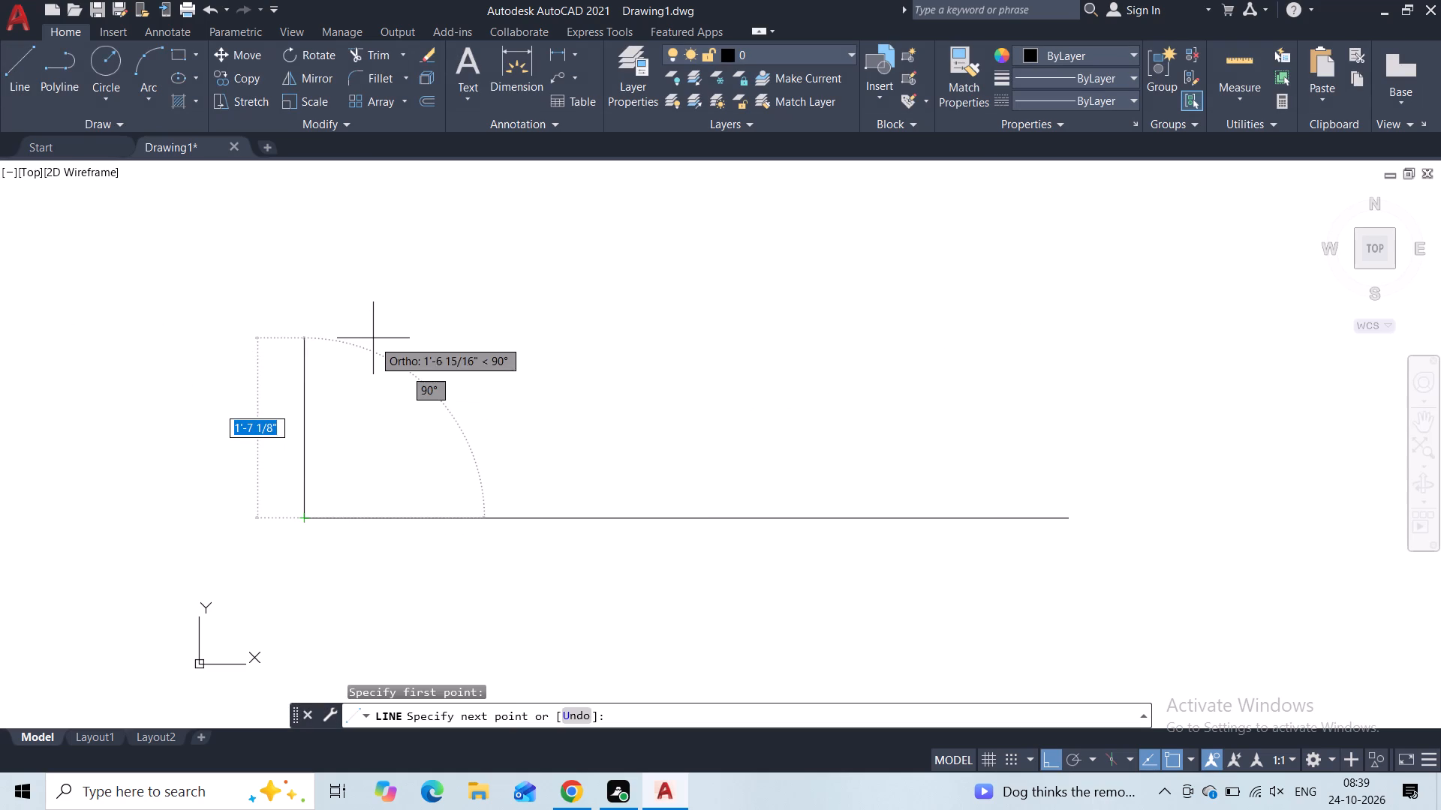
pyautogui.write('12')
pyautogui.press("'")
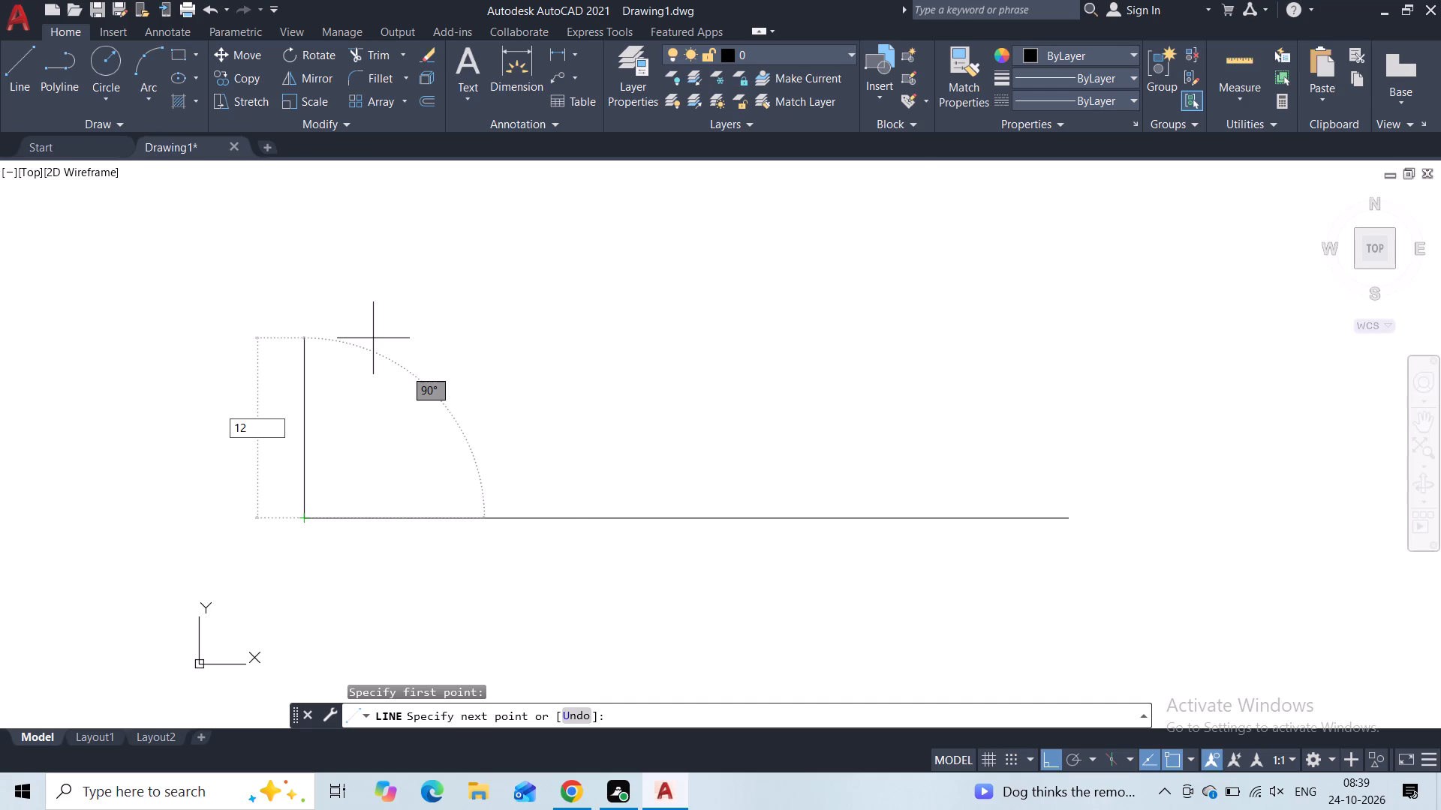
pyautogui.press('Return')
pyautogui.press('Escape')
# Extend the base to the right with a freehand horizontal line starting at the right end of the existing horizontal line.
pyautogui.scroll(-4, 373, 340)
pyautogui.moveTo(407, 310); pyautogui.dragTo(357, 496, button='middle')
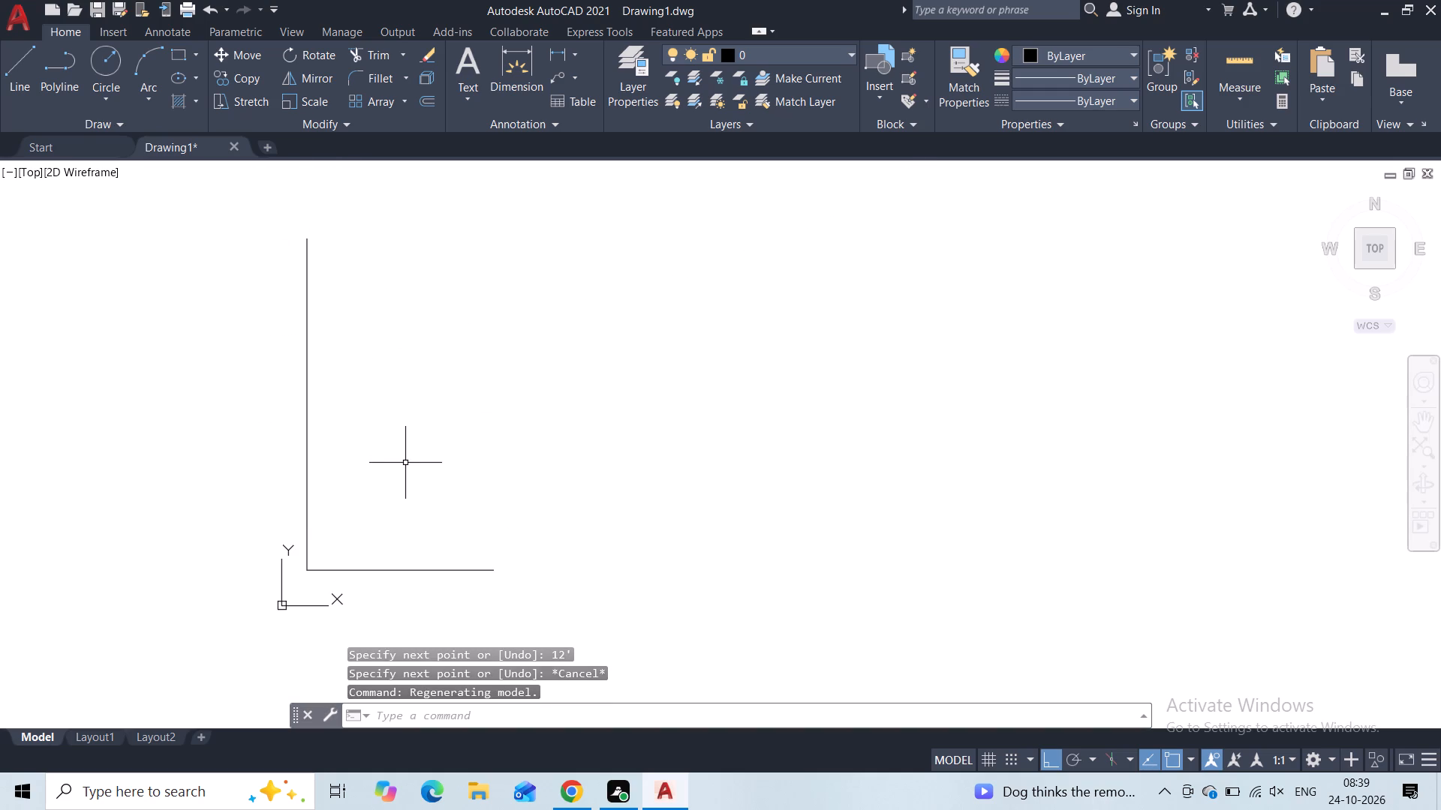
pyautogui.press('space')
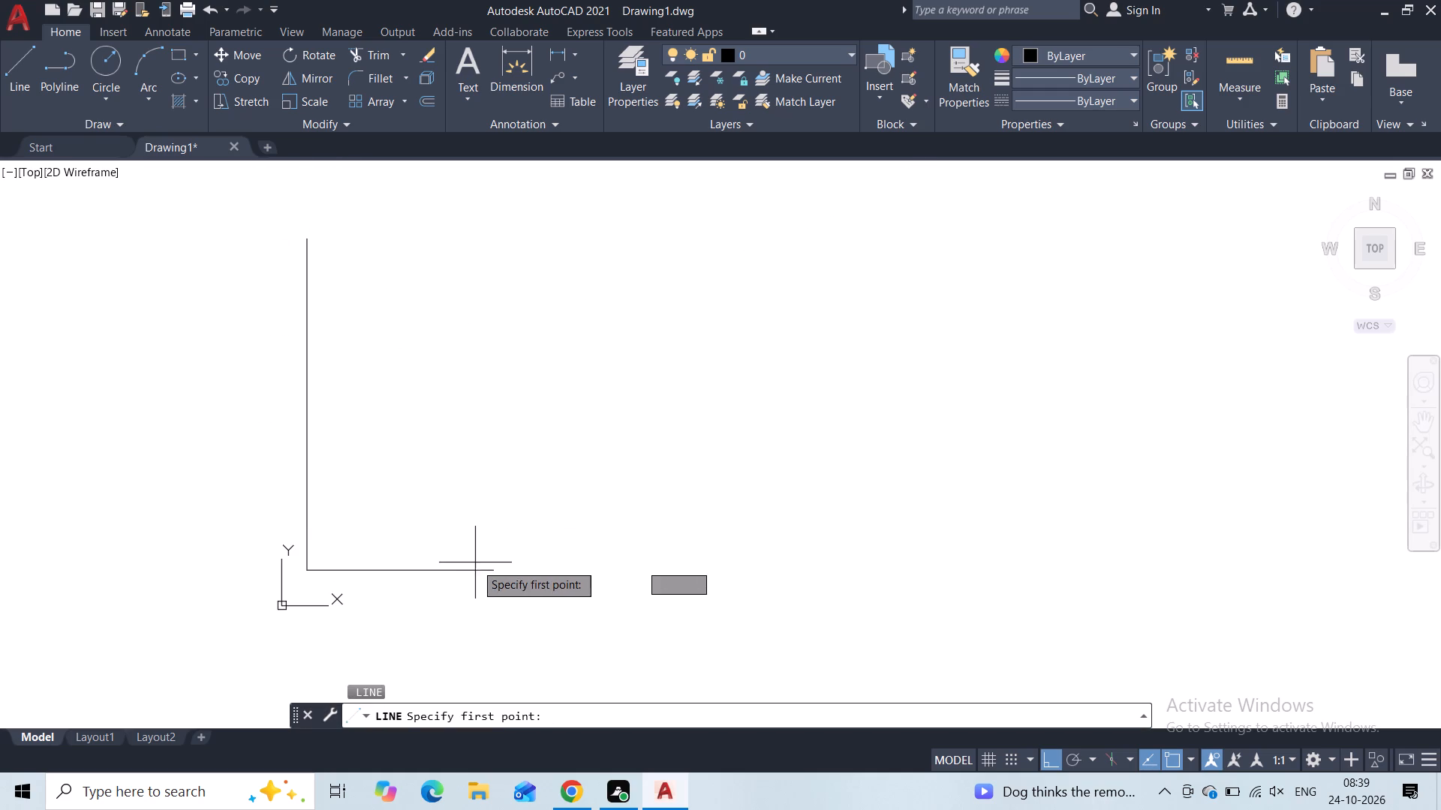
pyautogui.click(489, 567)
pyautogui.click(774, 553)
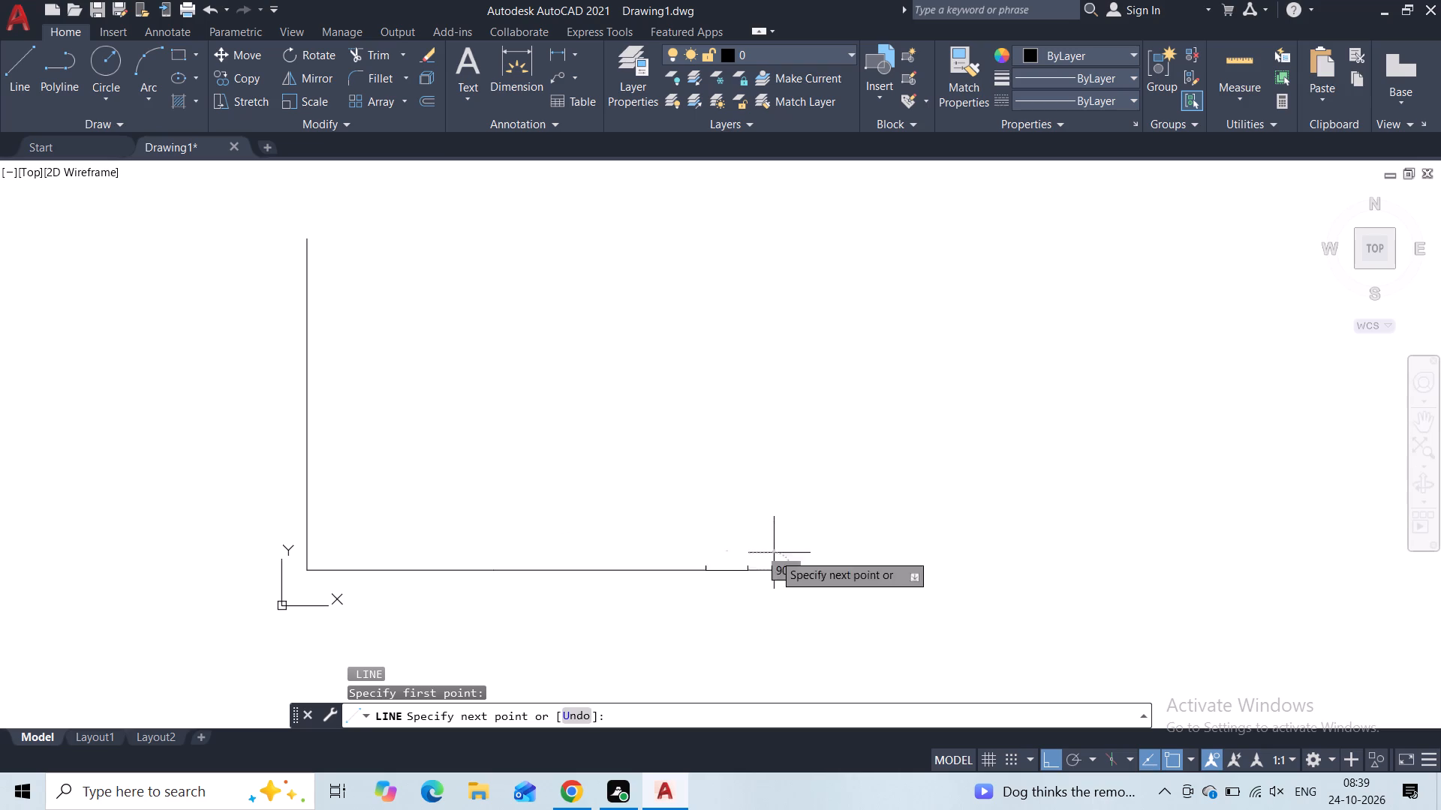
pyautogui.press('Escape')
# Zoom to the entire drawing and frame the vertical line and base line in view.
pyautogui.moveTo(451, 308); pyautogui.dragTo(473, 341, button='middle')
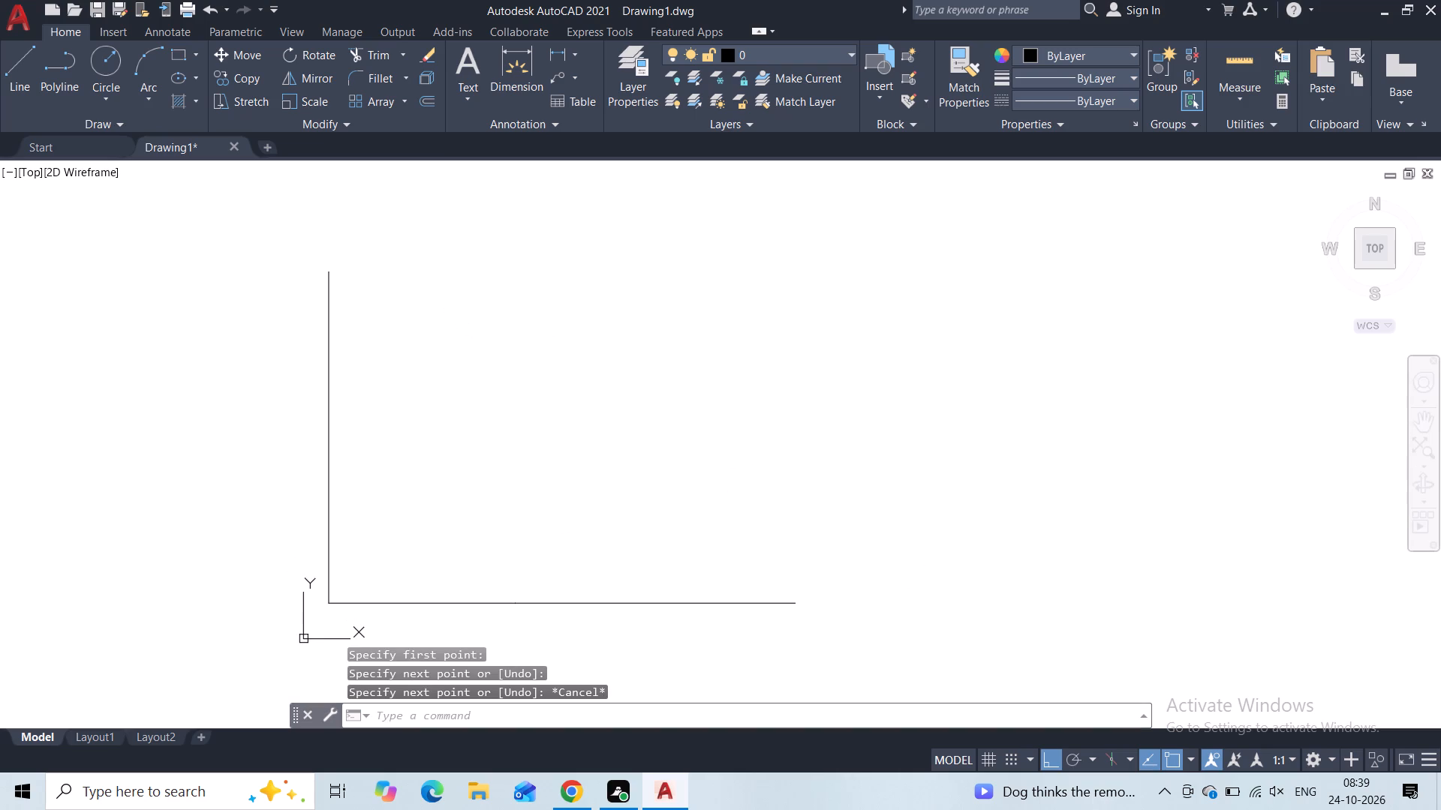
pyautogui.press('z')
pyautogui.press('Return')
pyautogui.press('a')
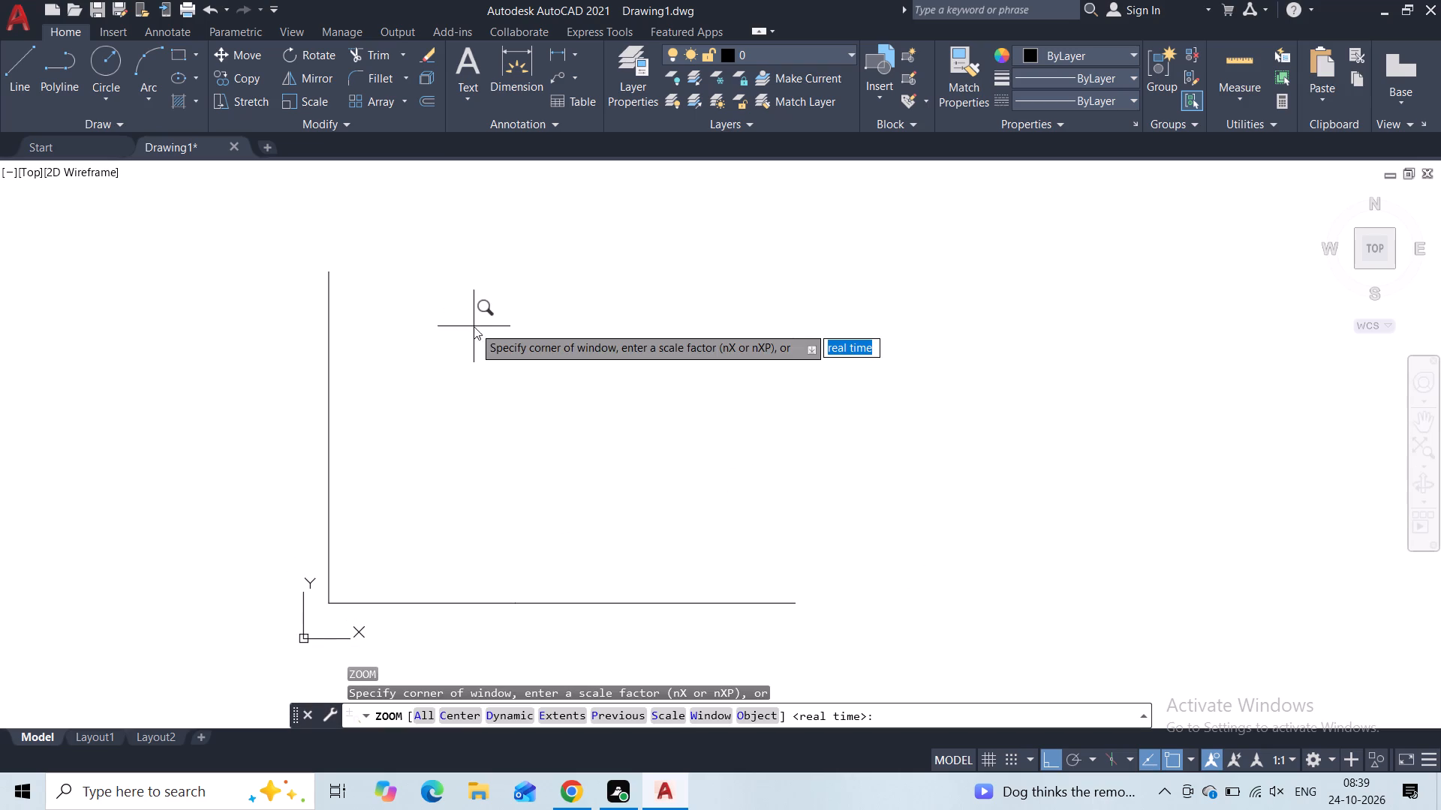
pyautogui.press('Return')
pyautogui.scroll(-1, 472, 314)
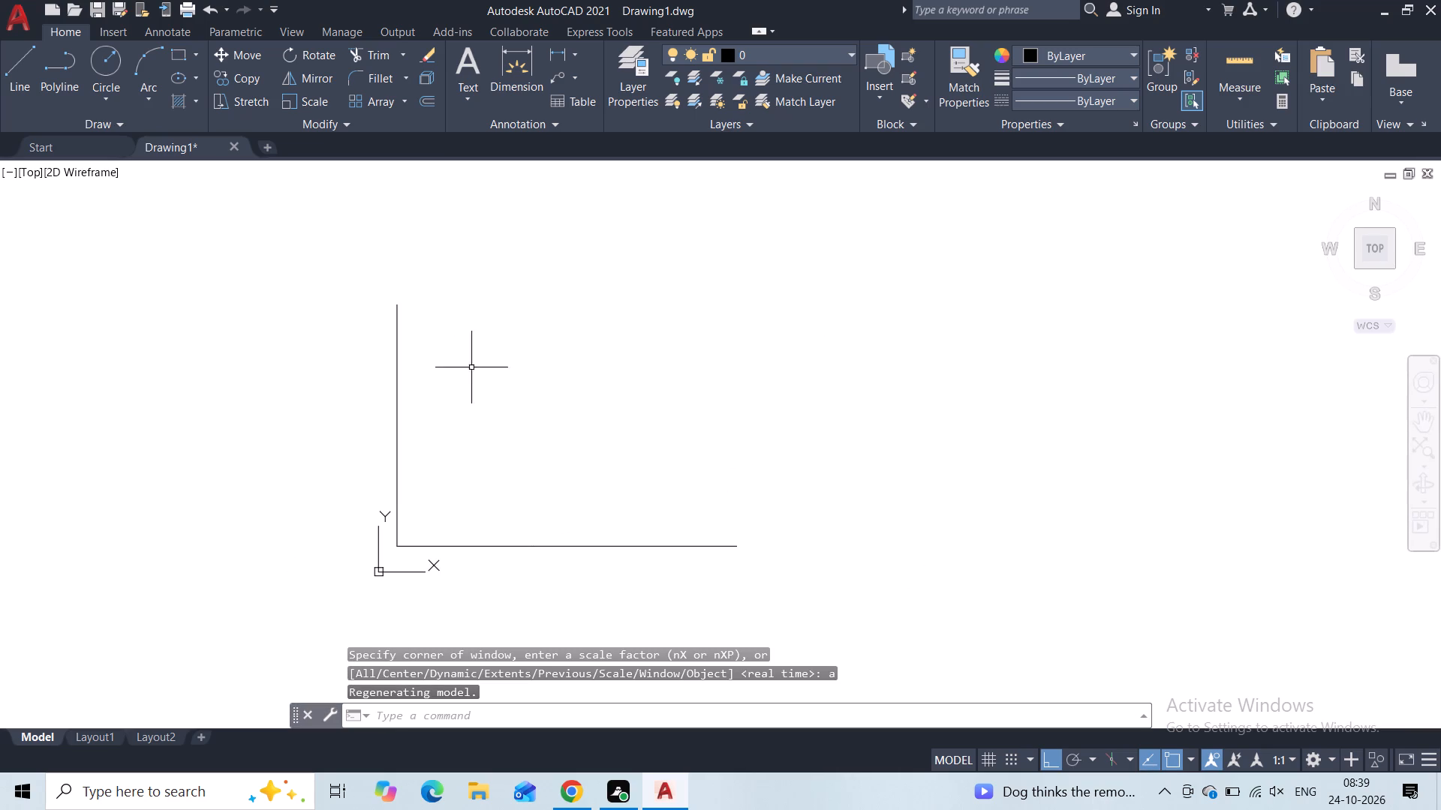
pyautogui.moveTo(467, 425); pyautogui.dragTo(458, 466, button='middle')
pyautogui.scroll(1, 459, 466)
pyautogui.moveTo(459, 466); pyautogui.dragTo(459, 421, button='middle')
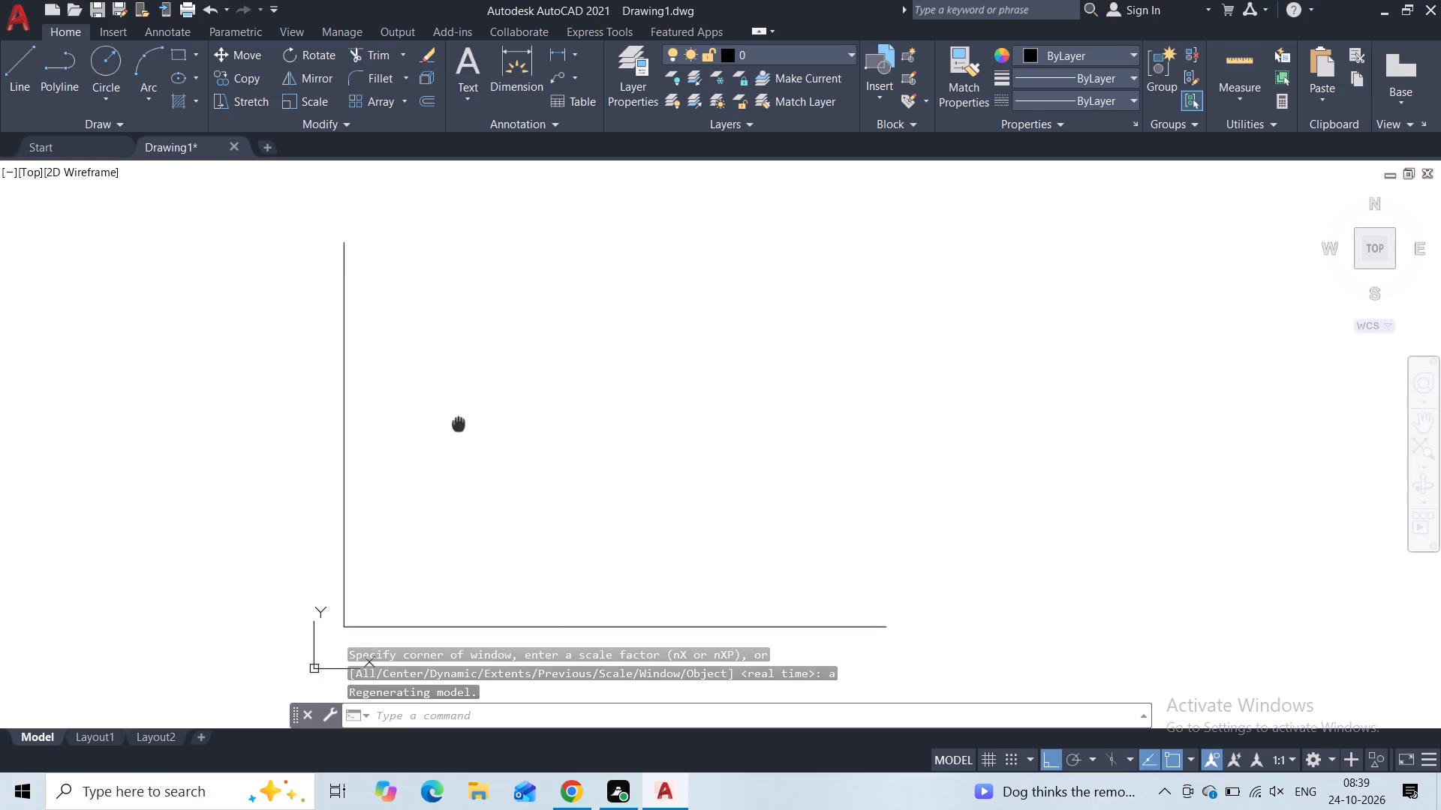
pyautogui.moveTo(459, 421); pyautogui.dragTo(459, 420, button='middle')
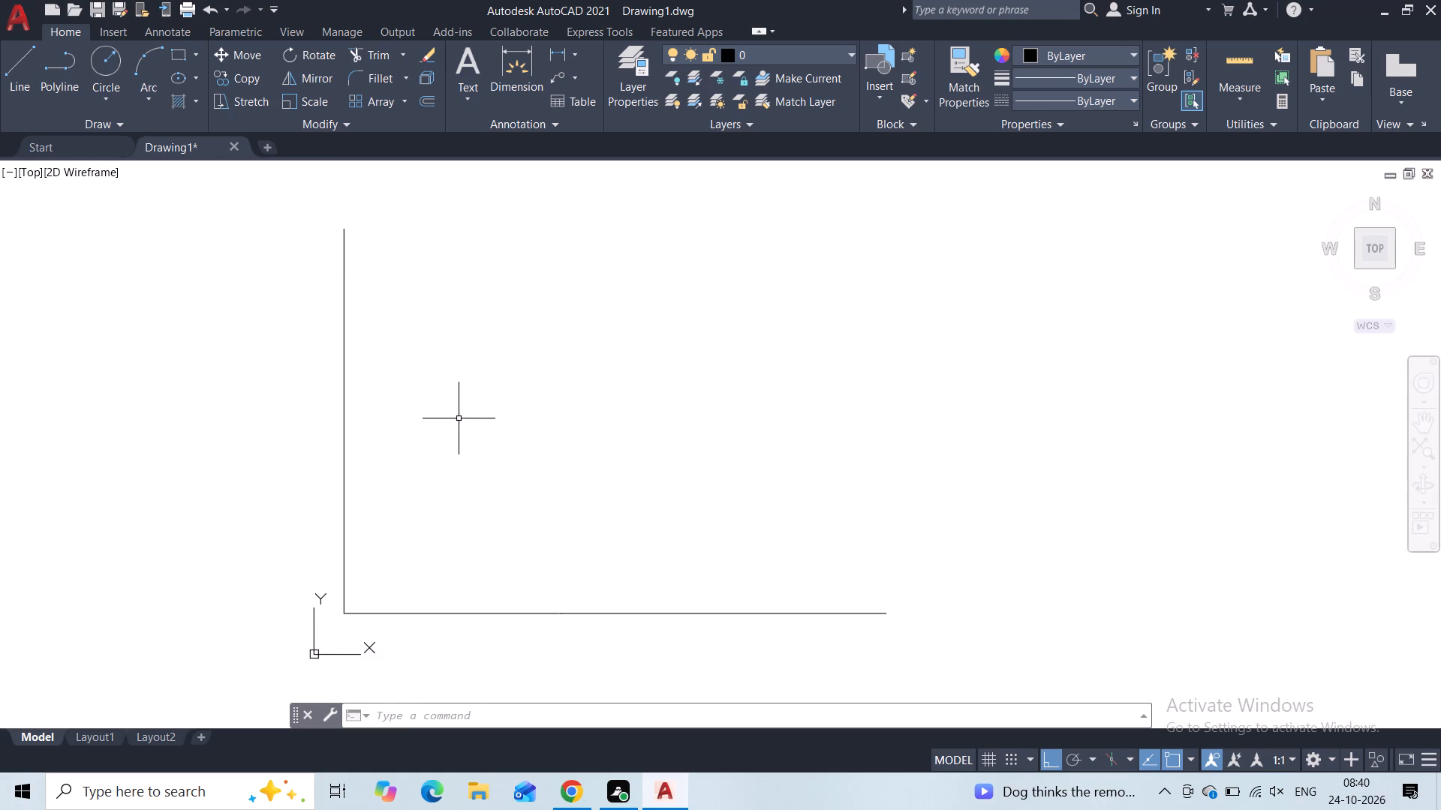
# Switch to Windows display settings and lower the built-in display's brightness.
pyautogui.click(4, 808)
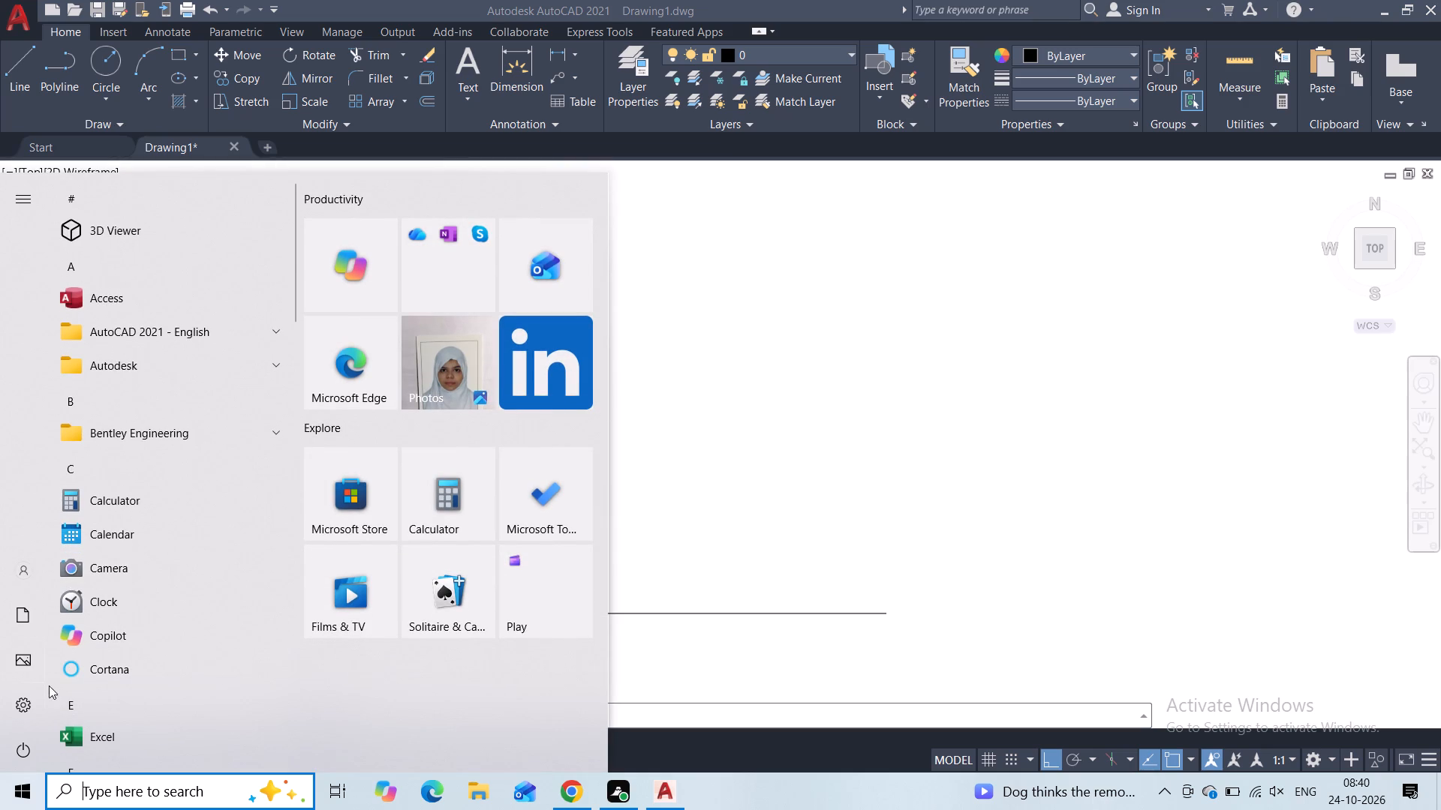
pyautogui.click(28, 701)
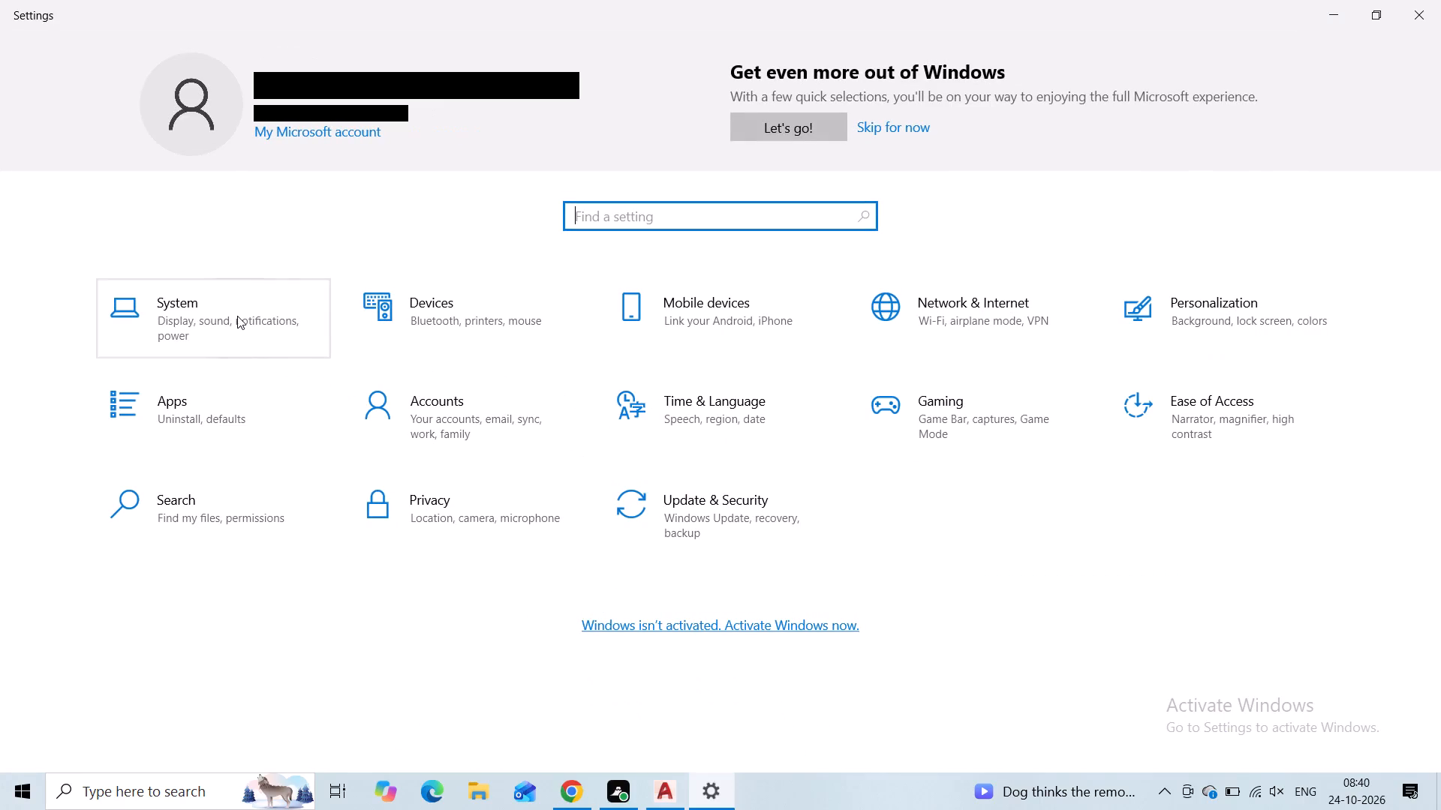
pyautogui.doubleClick(237, 316)
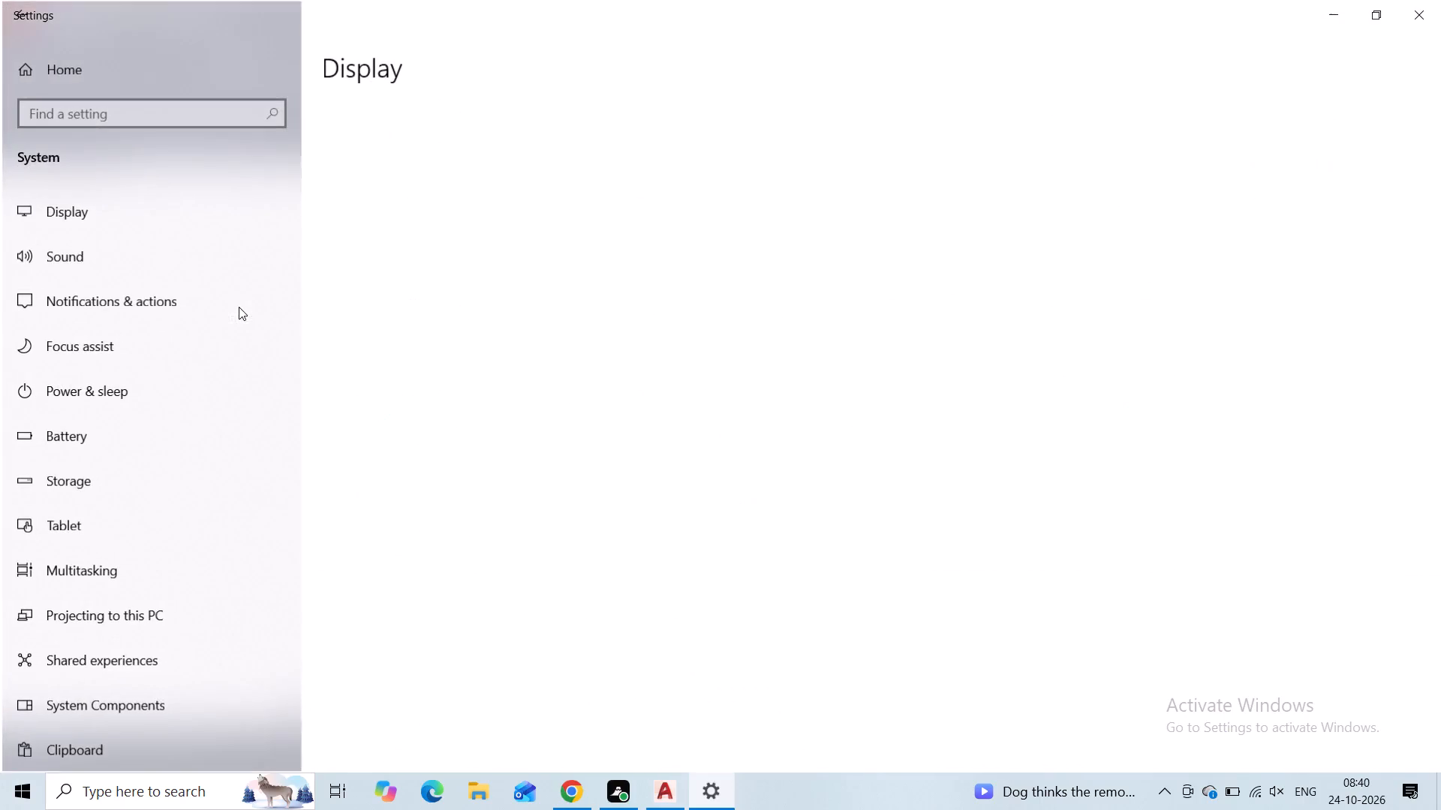
pyautogui.doubleClick(118, 200)
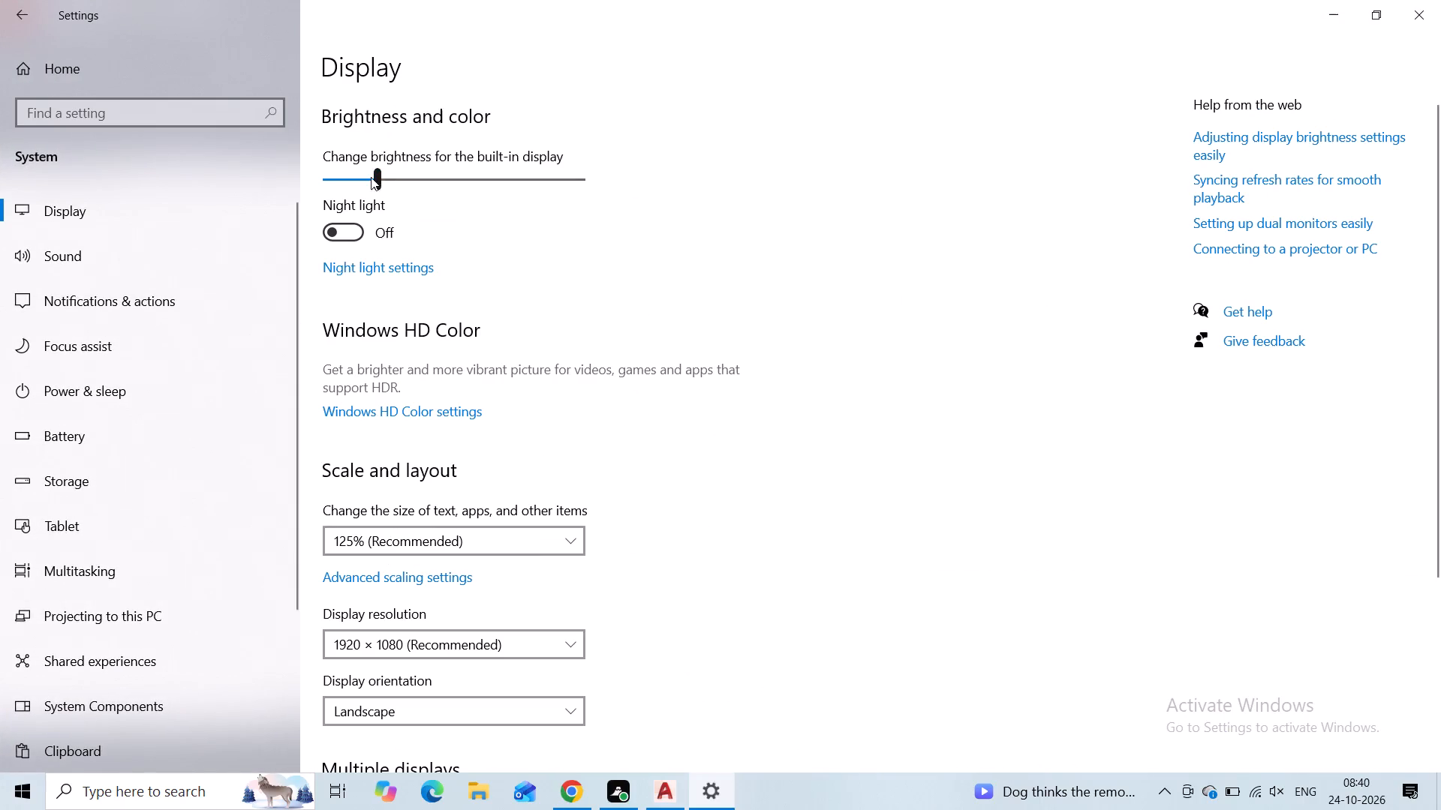
pyautogui.click(371, 177)
pyautogui.click(367, 177)
pyautogui.click(366, 177)
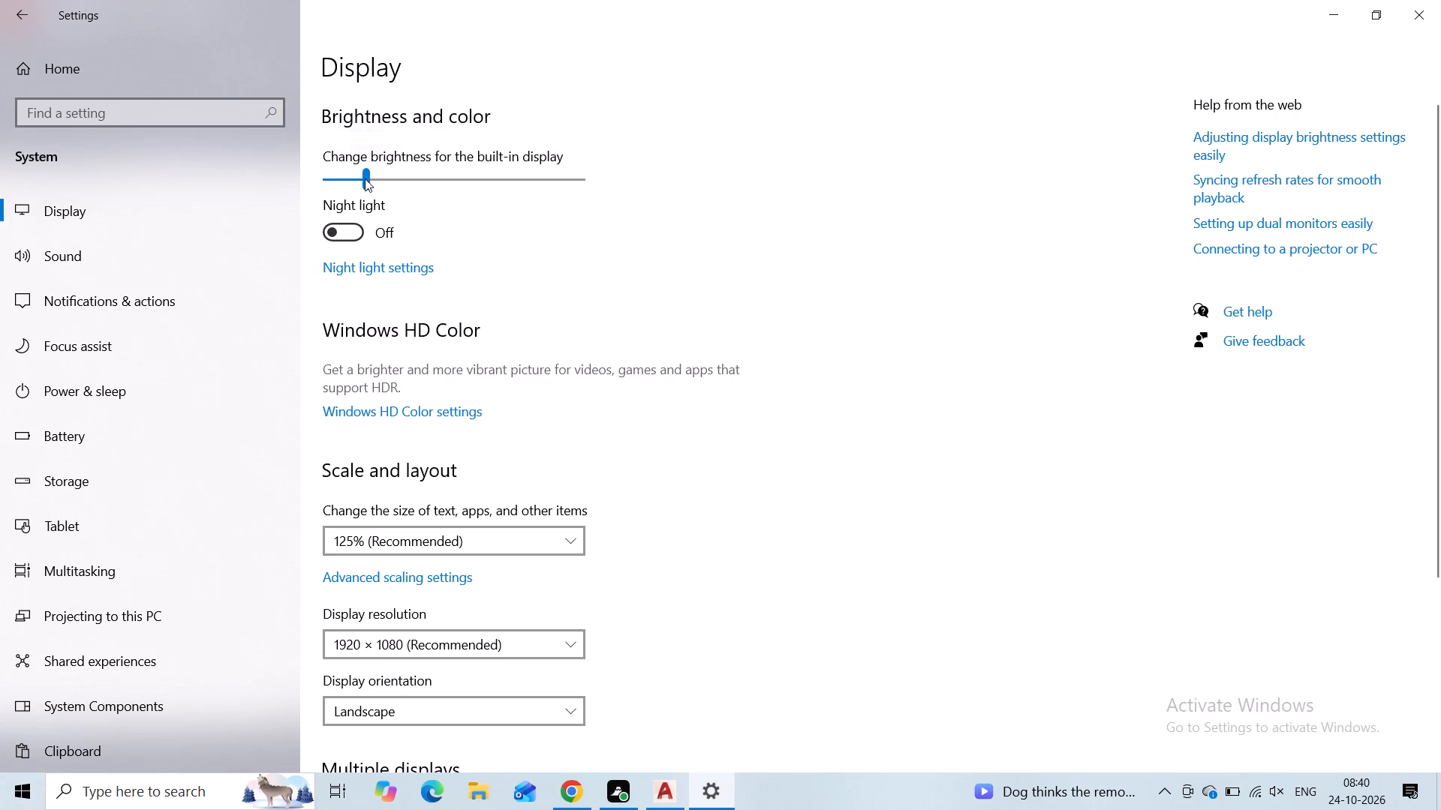
pyautogui.click(354, 178)
pyautogui.click(357, 177)
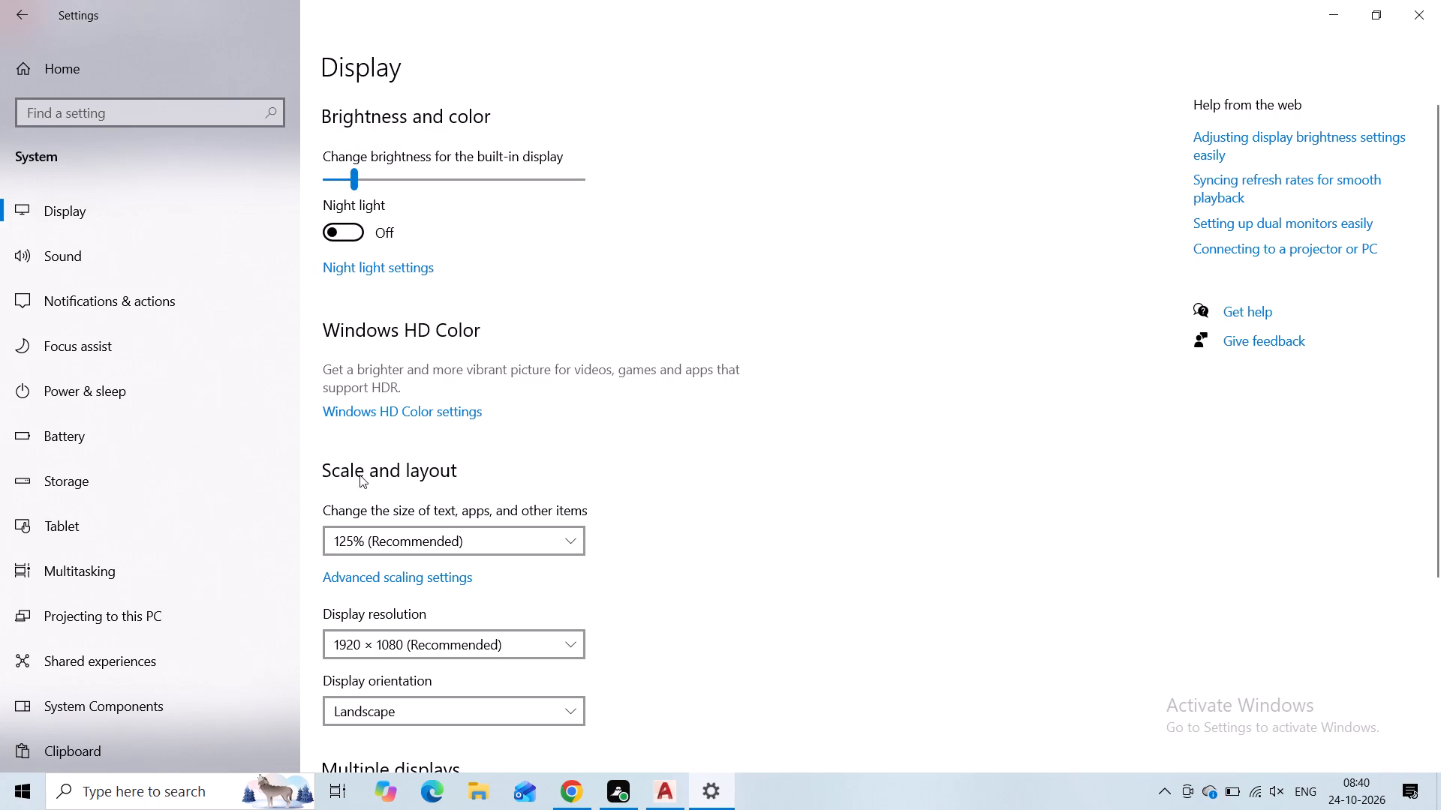
# Return to AutoCAD and extend the base line further to the right from its right end with another freehand line.
pyautogui.click(642, 804)
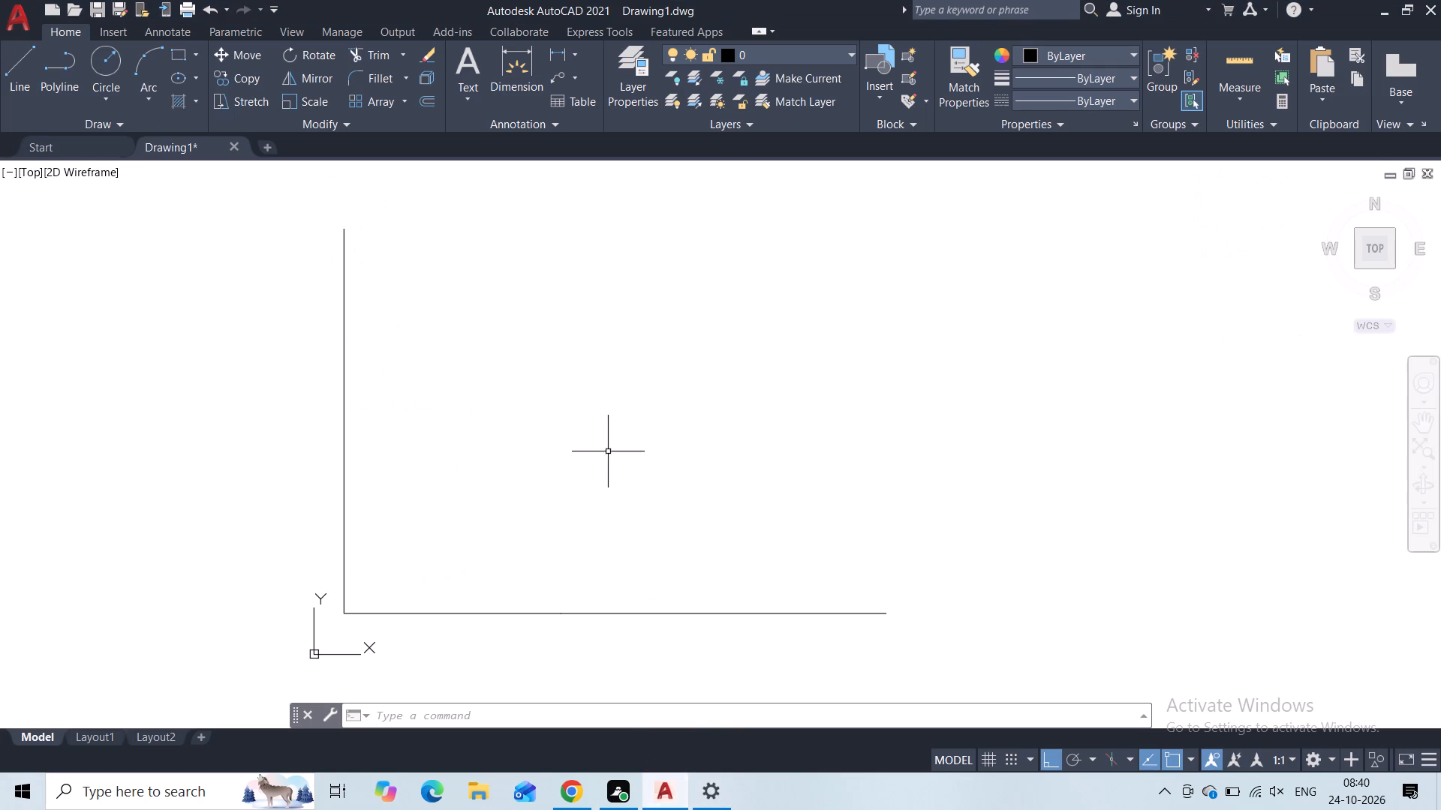
pyautogui.click(607, 449)
pyautogui.press('Escape')
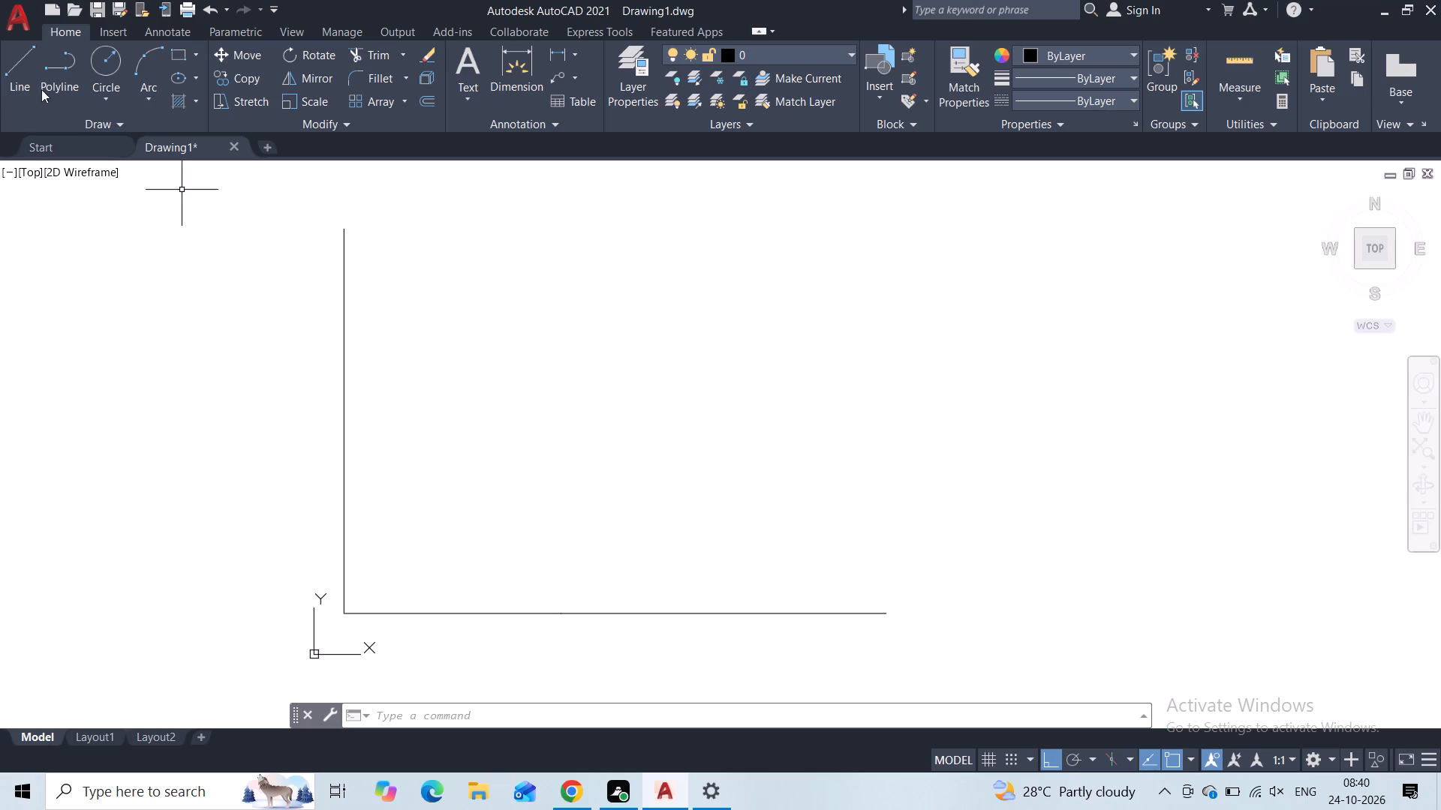
pyautogui.click(35, 67)
pyautogui.click(886, 619)
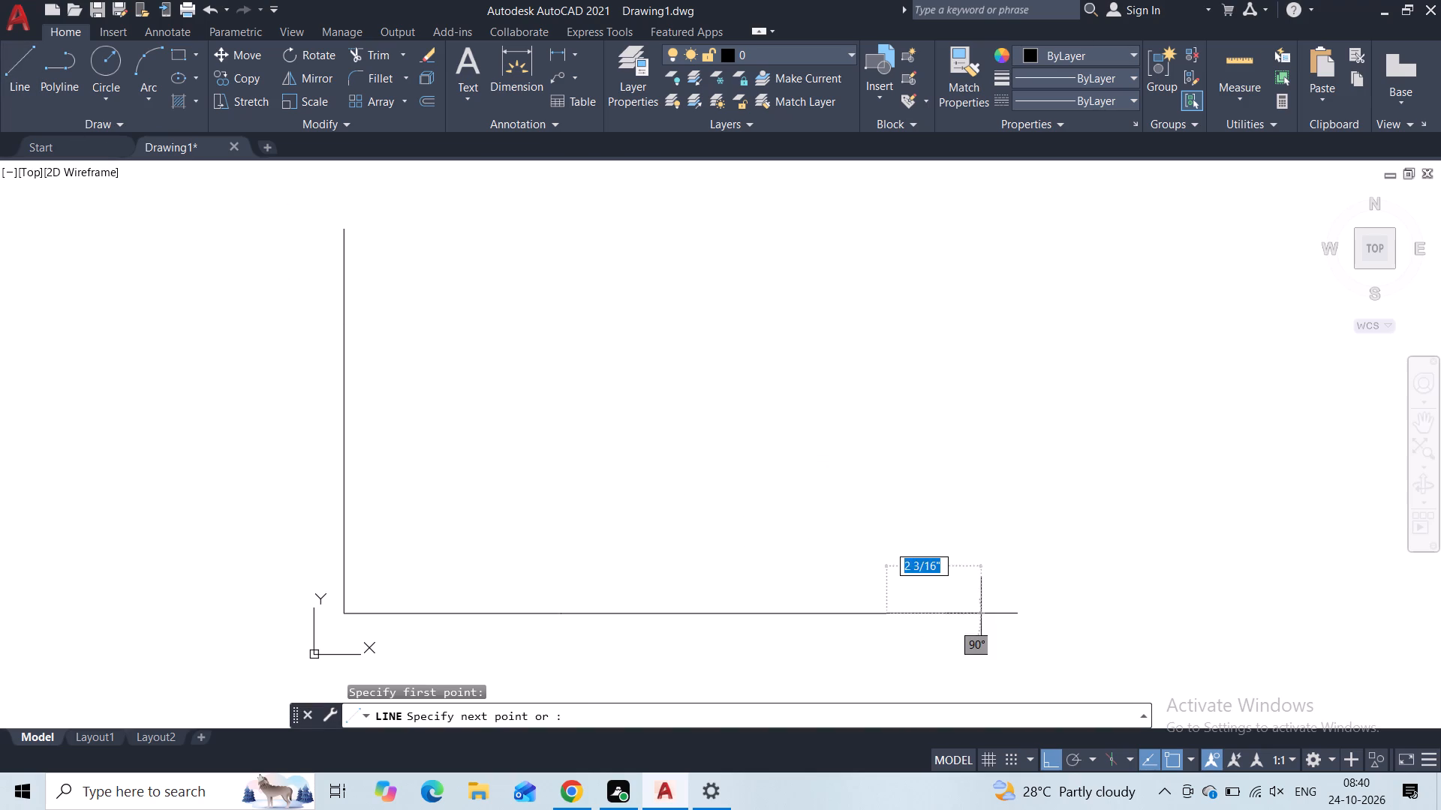
pyautogui.click(1088, 598)
pyautogui.press('Escape')
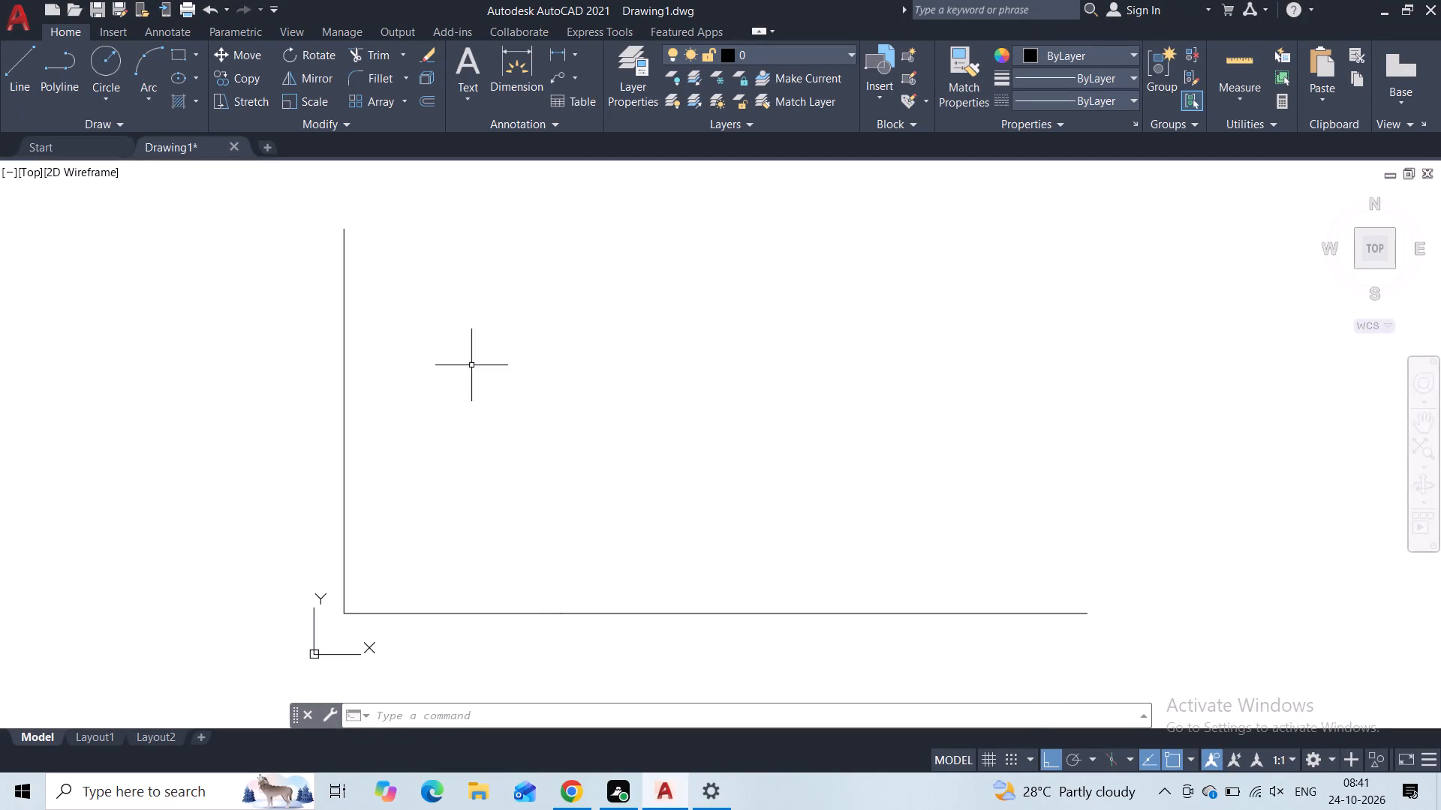
# Draw a horizontal line about 18'-4" rightward from the top of the 12' vertical line, continuing straight down to the base line.
pyautogui.click(5, 83)
pyautogui.click(344, 236)
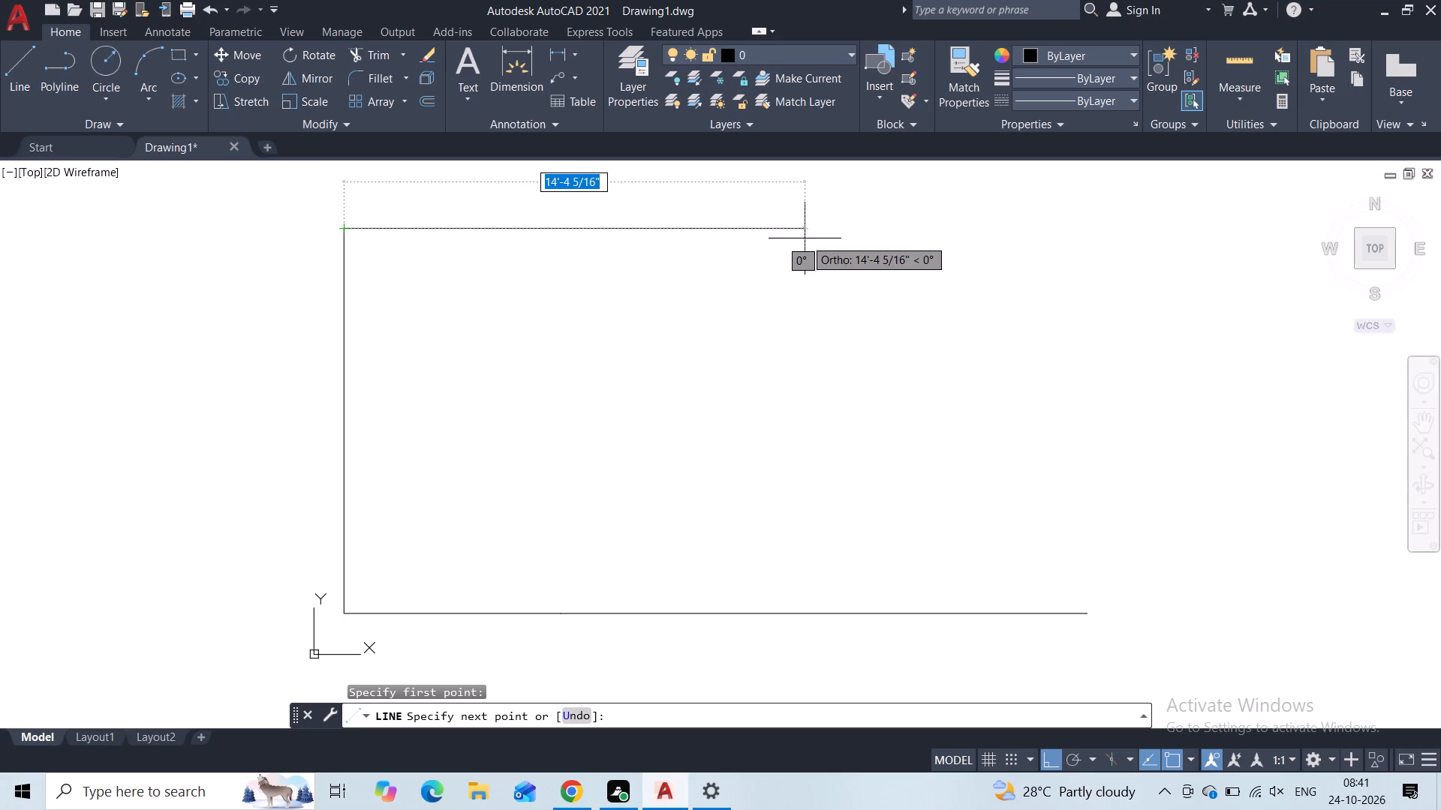
pyautogui.click(933, 280)
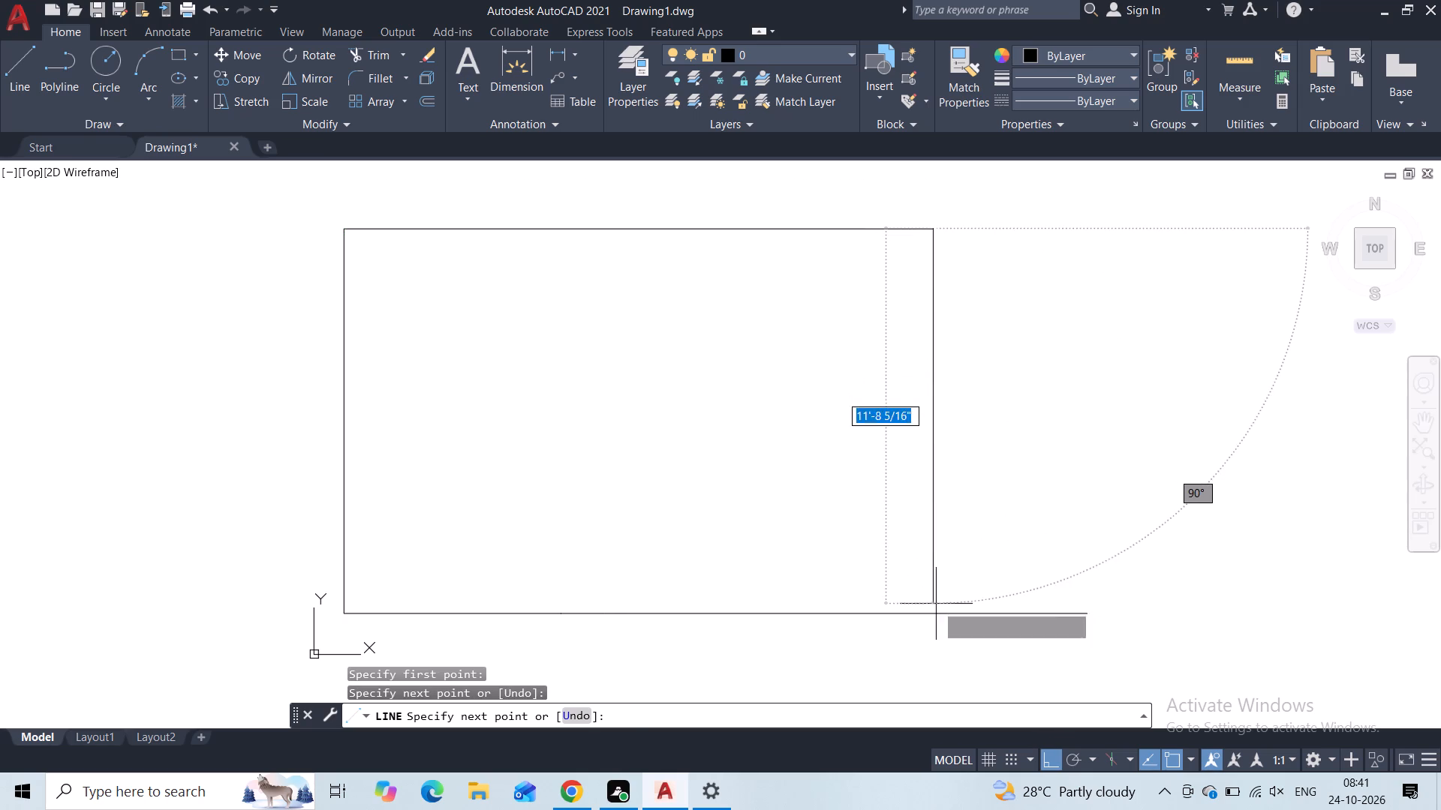
pyautogui.click(936, 608)
pyautogui.press('Escape')
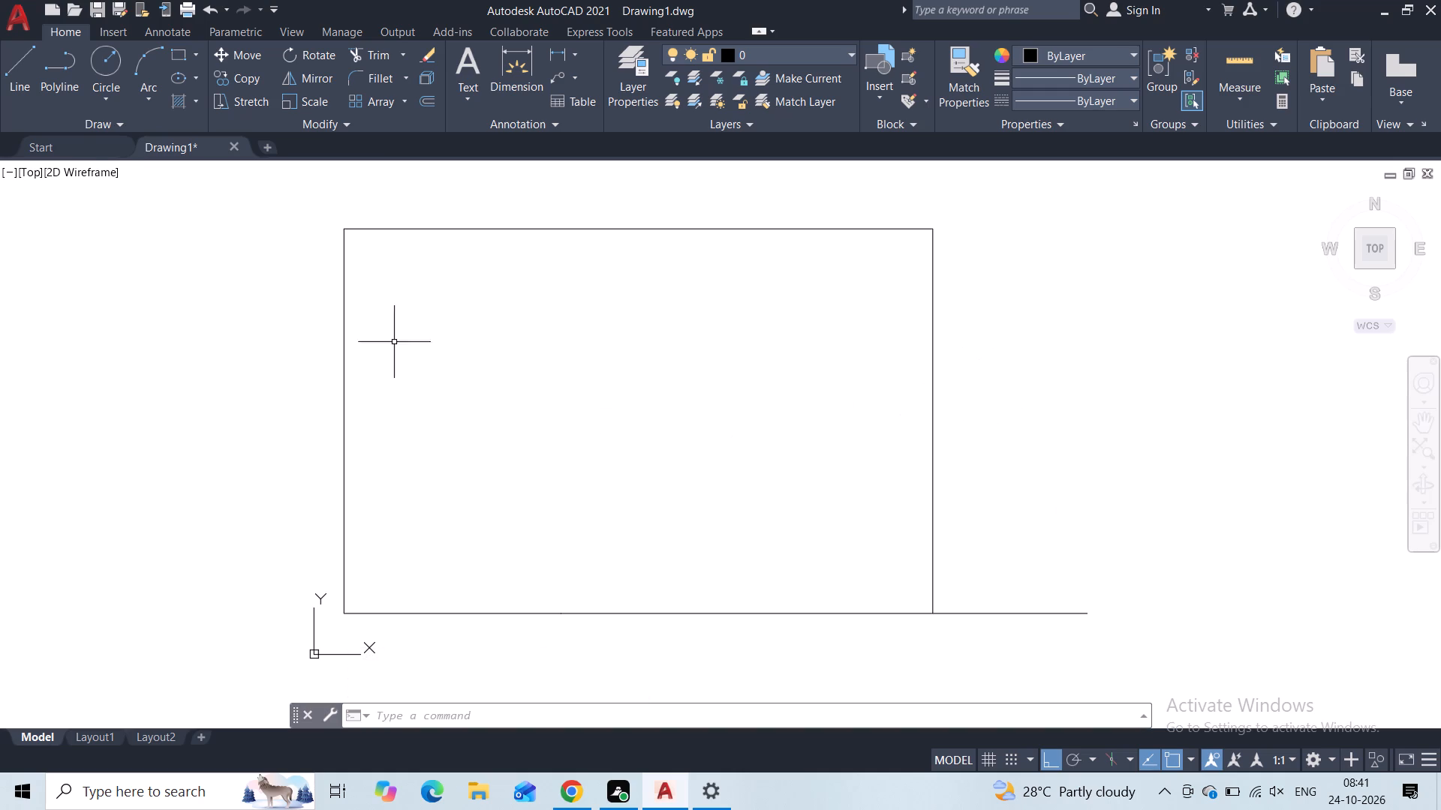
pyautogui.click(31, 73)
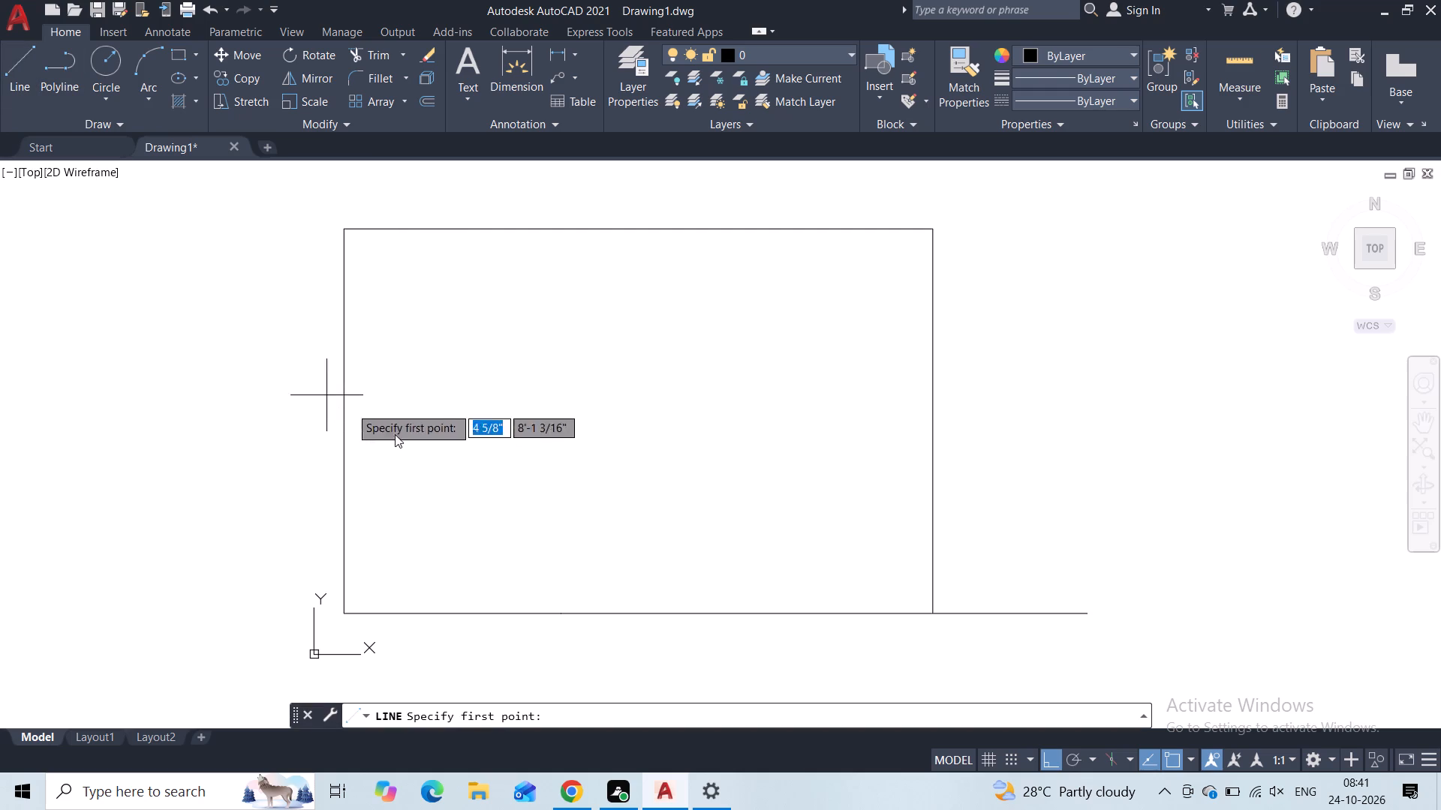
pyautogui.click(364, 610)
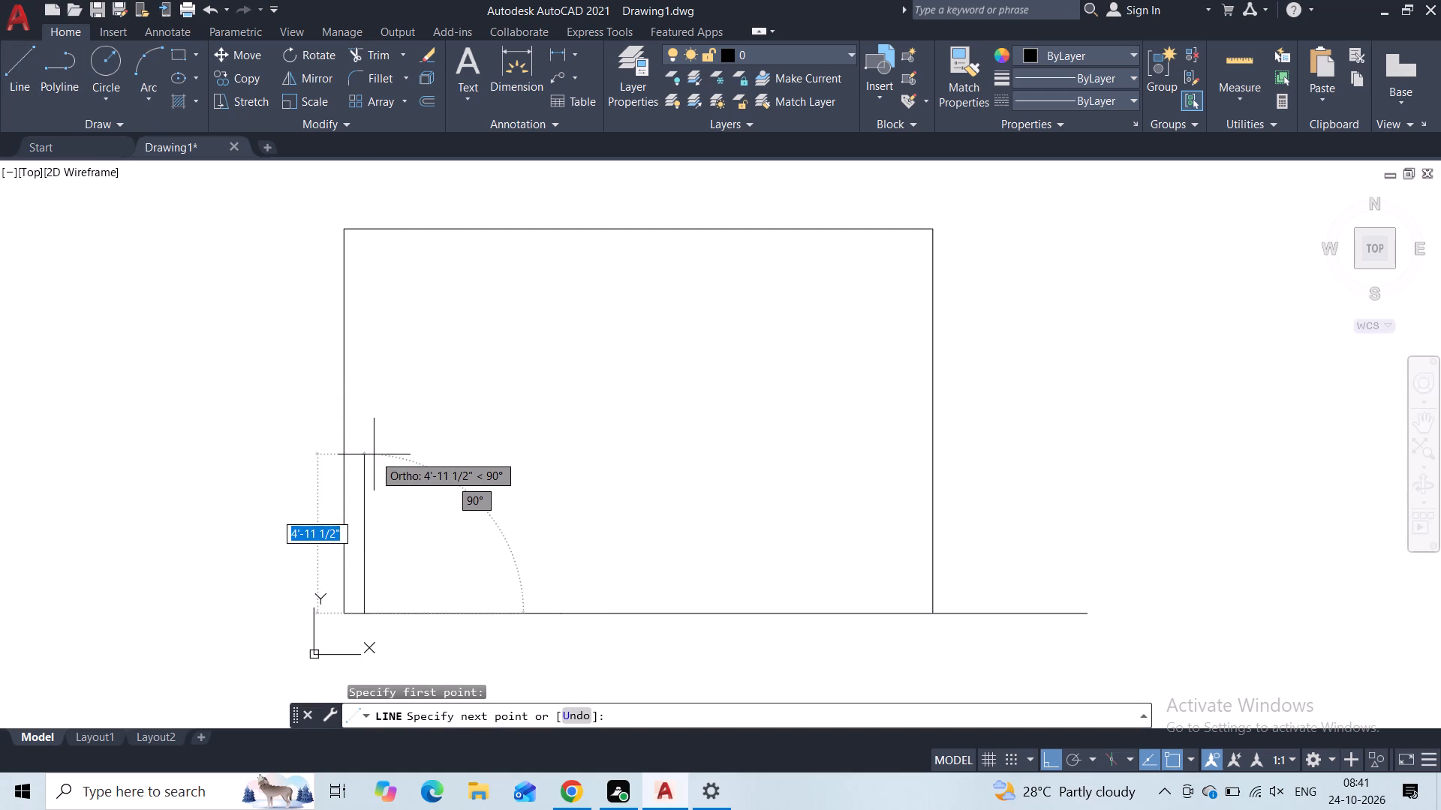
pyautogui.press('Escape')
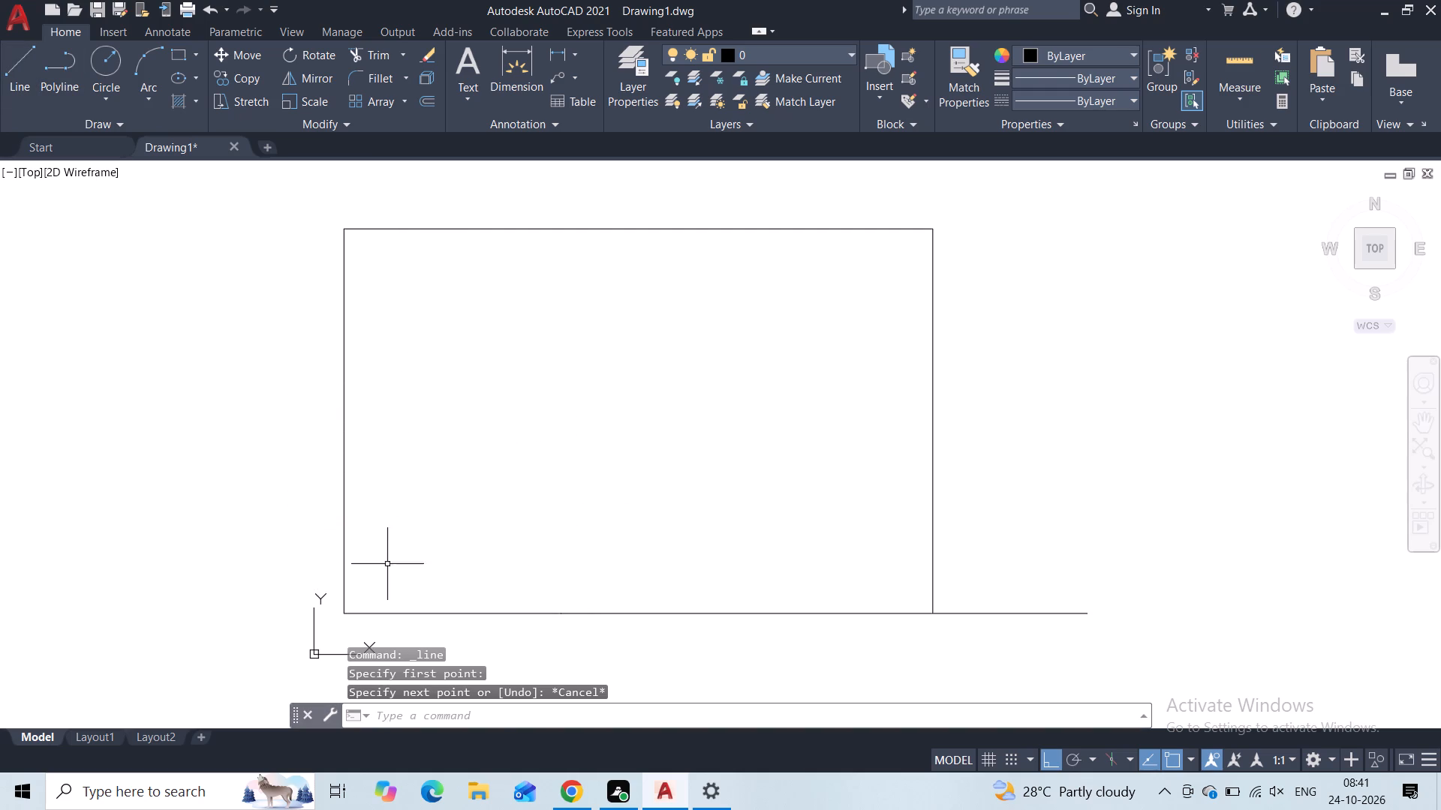
# Draw a three-sided inner outline about 11' high inside the rectangle: up from the base line, across to the right, and down to the base.
pyautogui.press('space')
pyautogui.click(375, 614)
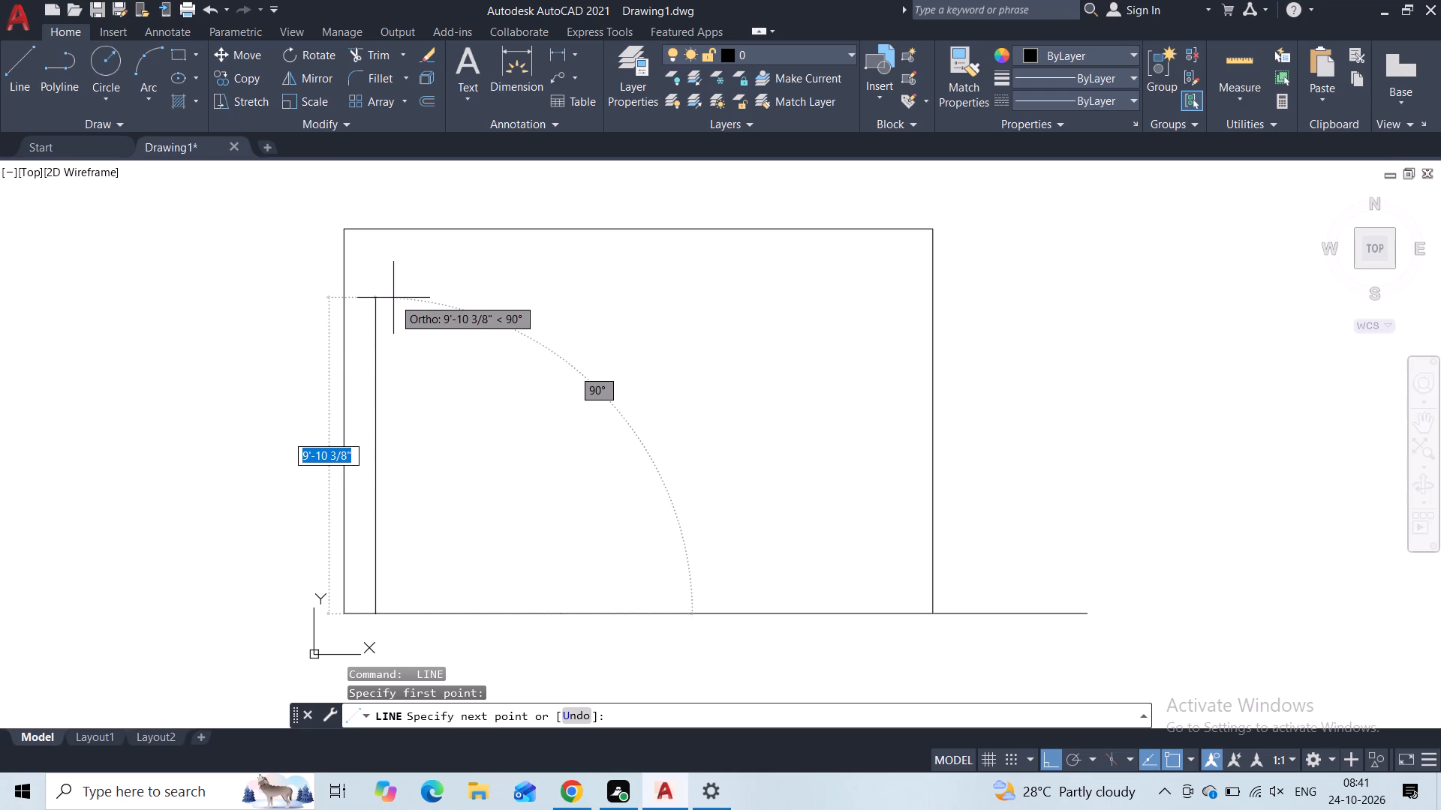
pyautogui.click(381, 262)
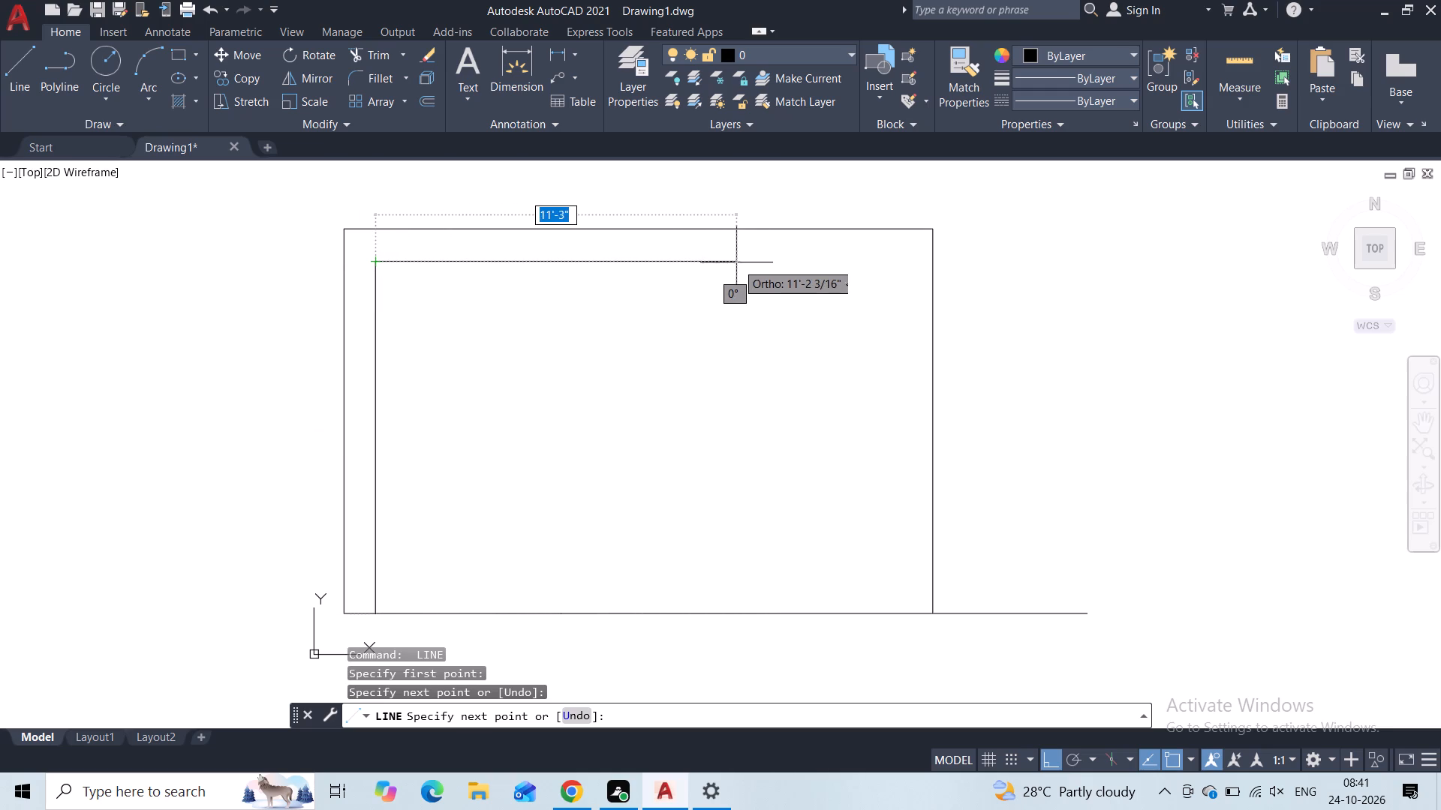
pyautogui.click(897, 264)
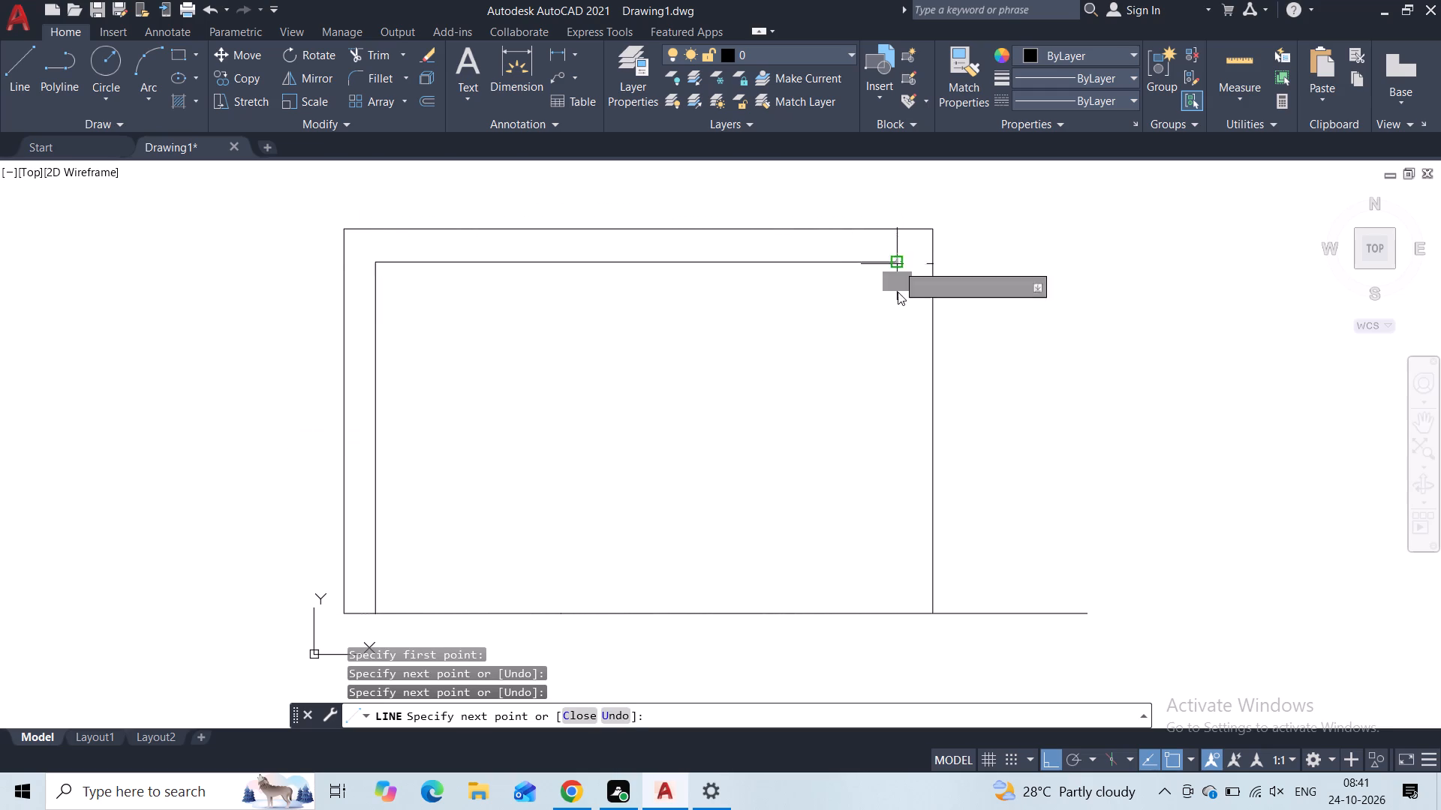
pyautogui.click(897, 609)
pyautogui.press('Escape')
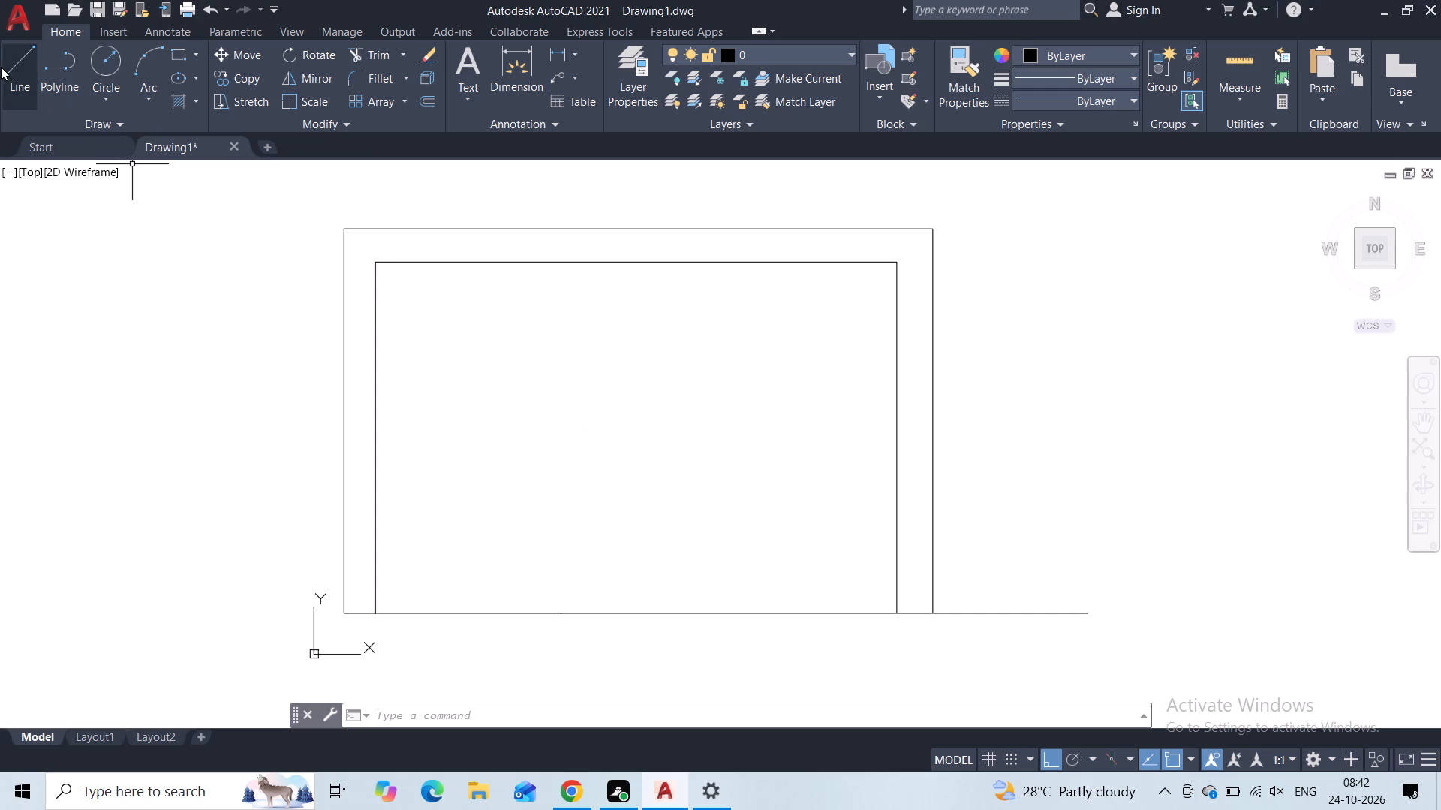
# Draw a horizontal line between the inner outline's two vertical sides, slightly below its top edge.
pyautogui.click(16, 80)
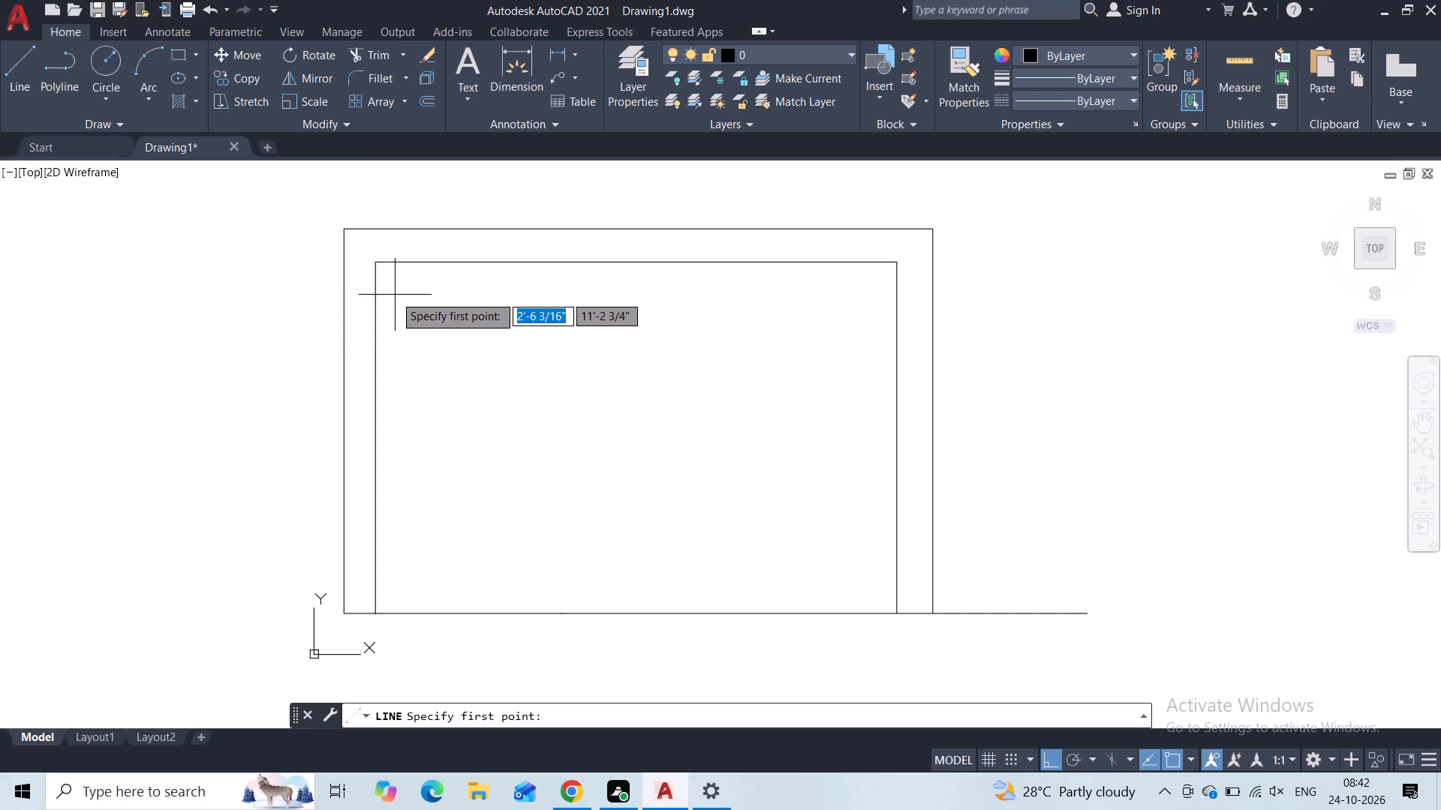
pyautogui.click(377, 285)
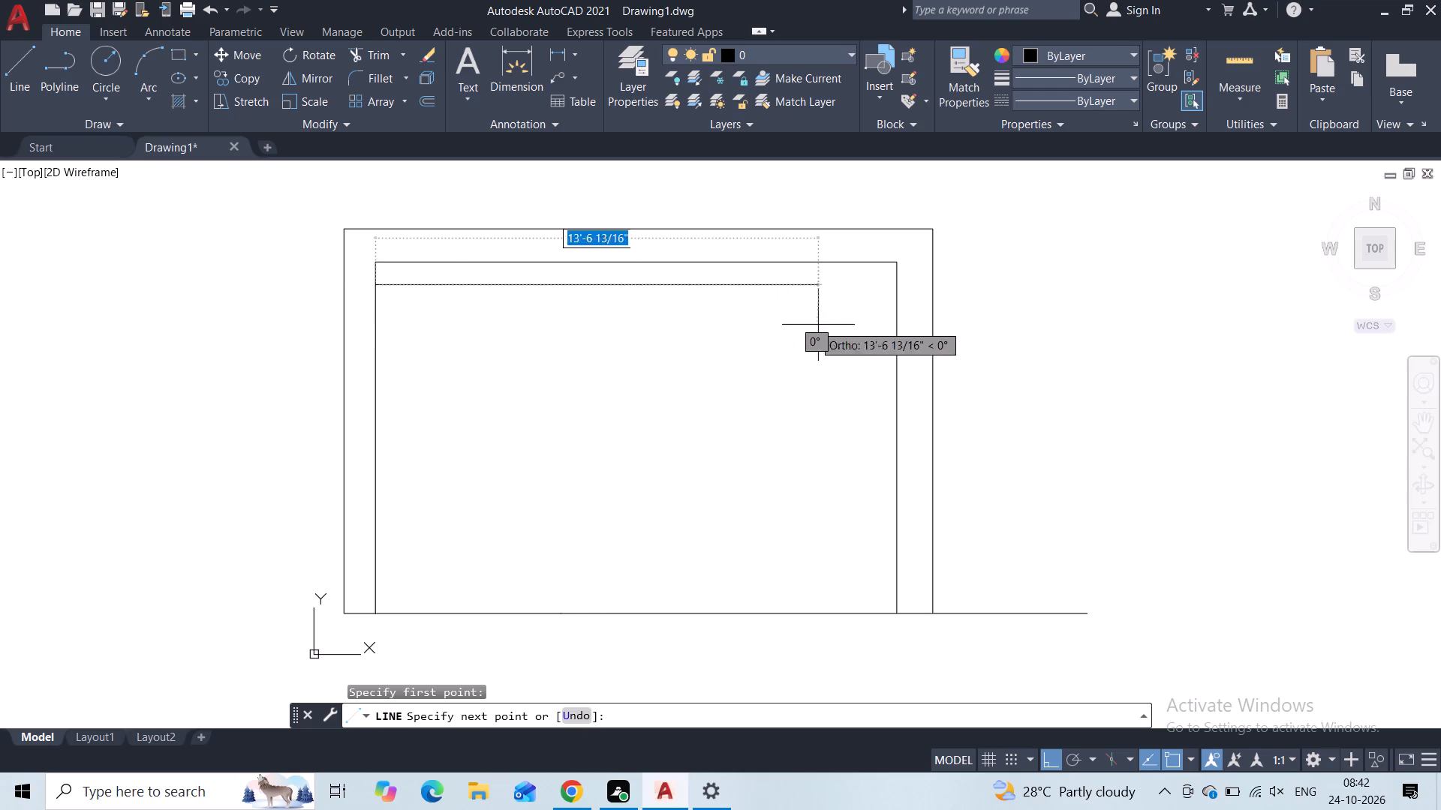
pyautogui.click(897, 286)
pyautogui.press('Escape')
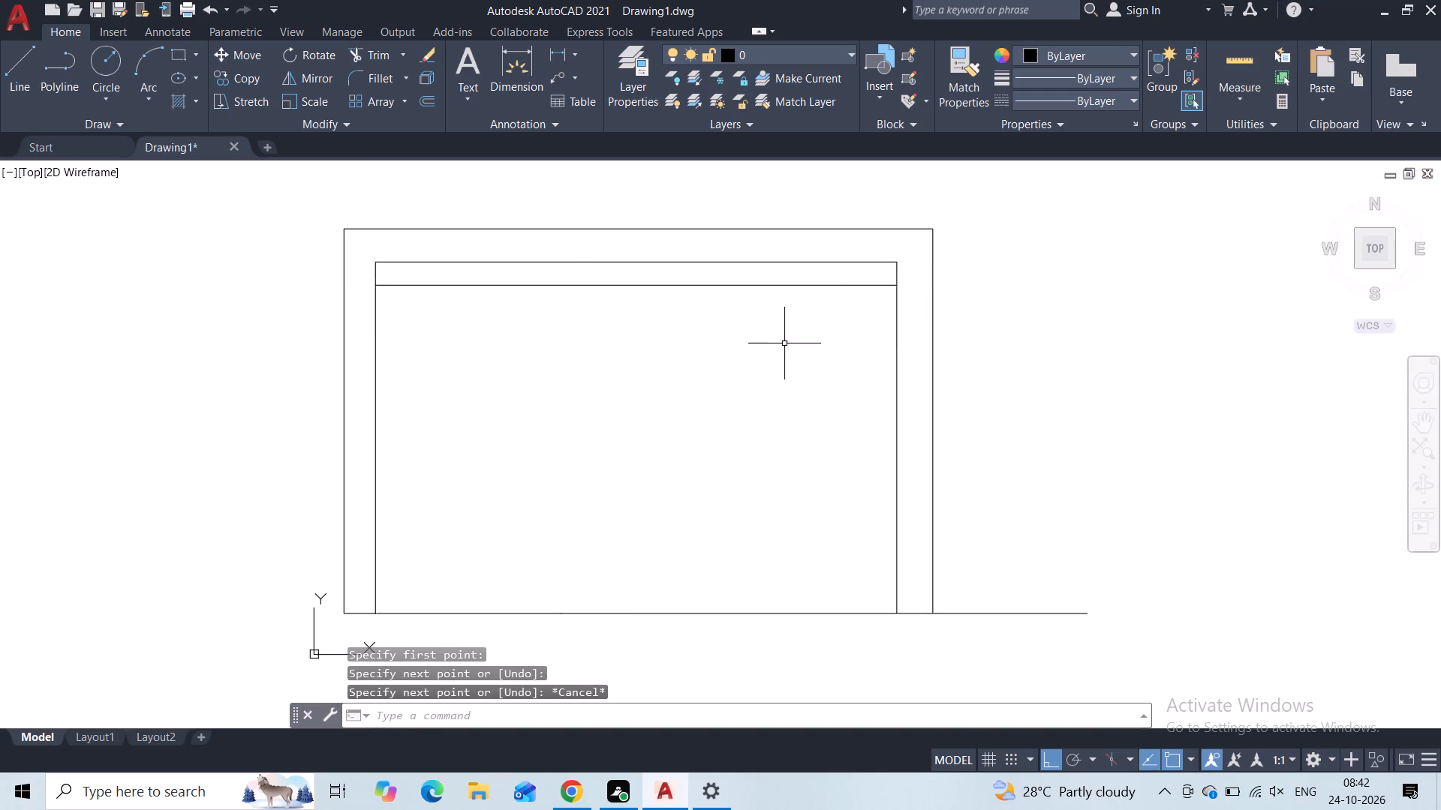
# Draw a second horizontal line between the inner outline's vertical sides, a short distance below the existing horizontal division.
pyautogui.click(29, 79)
pyautogui.click(378, 321)
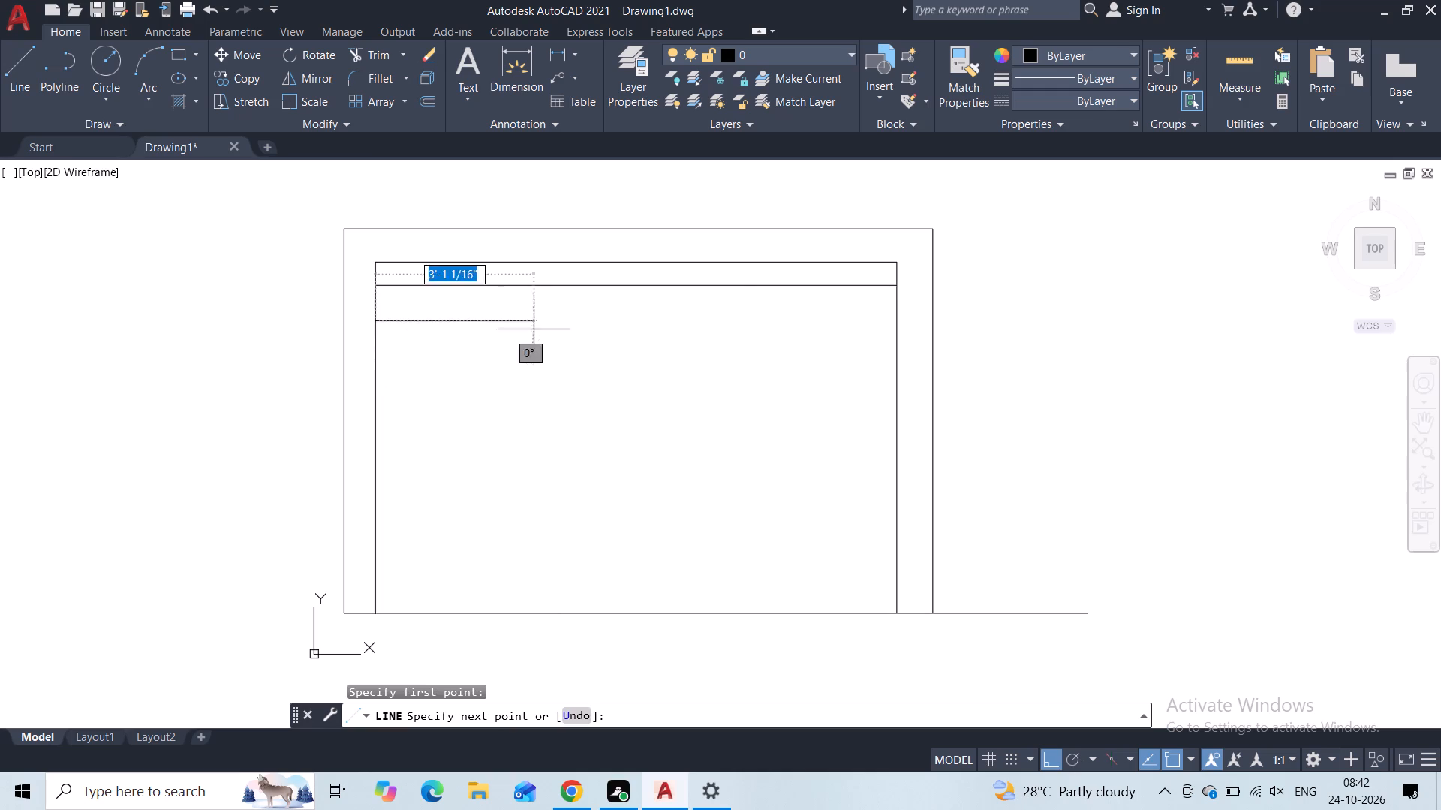
pyautogui.click(895, 327)
pyautogui.press('Escape')
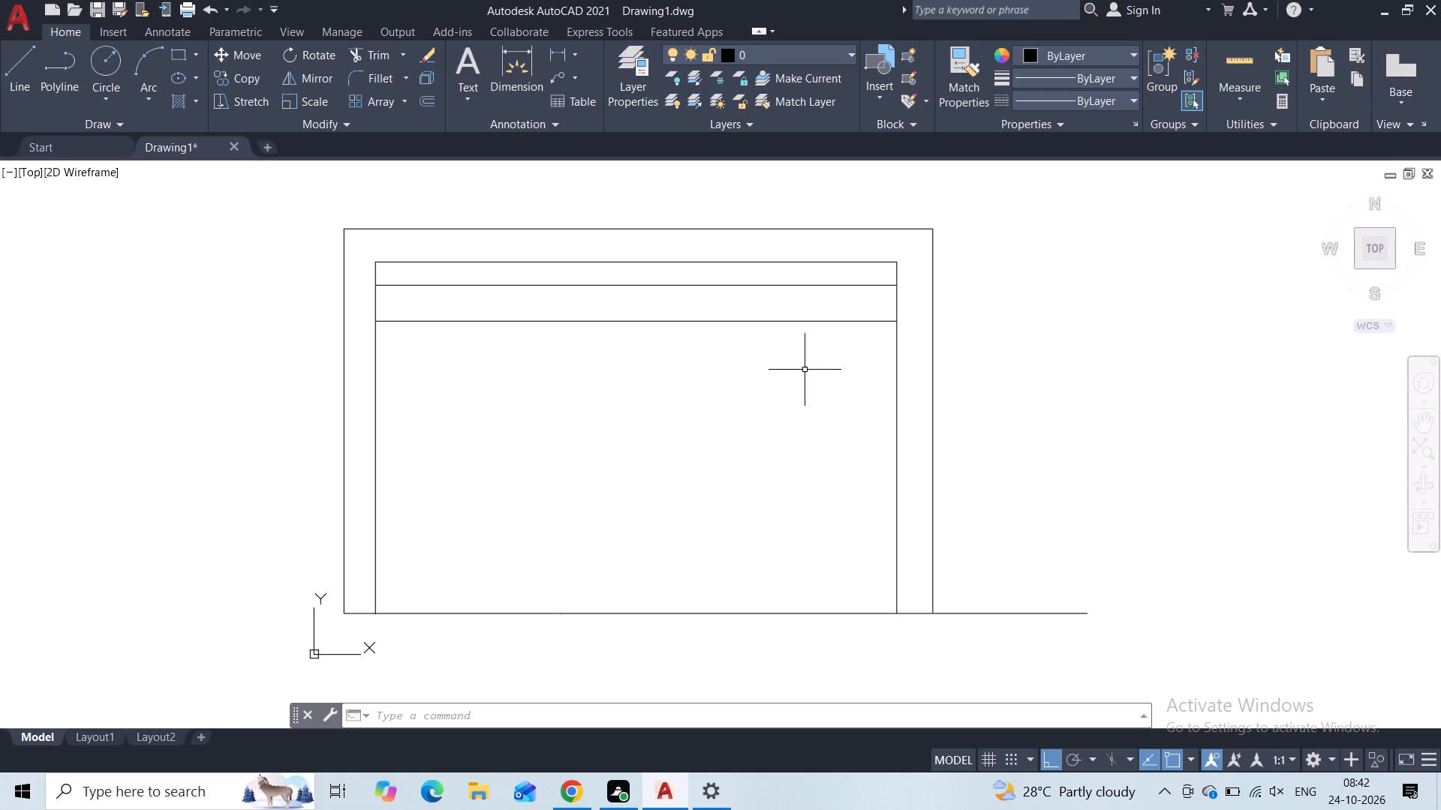
# Draw three spaced vertical lines about 9'-1" long from the lower horizontal division down to the base line.
pyautogui.click(13, 74)
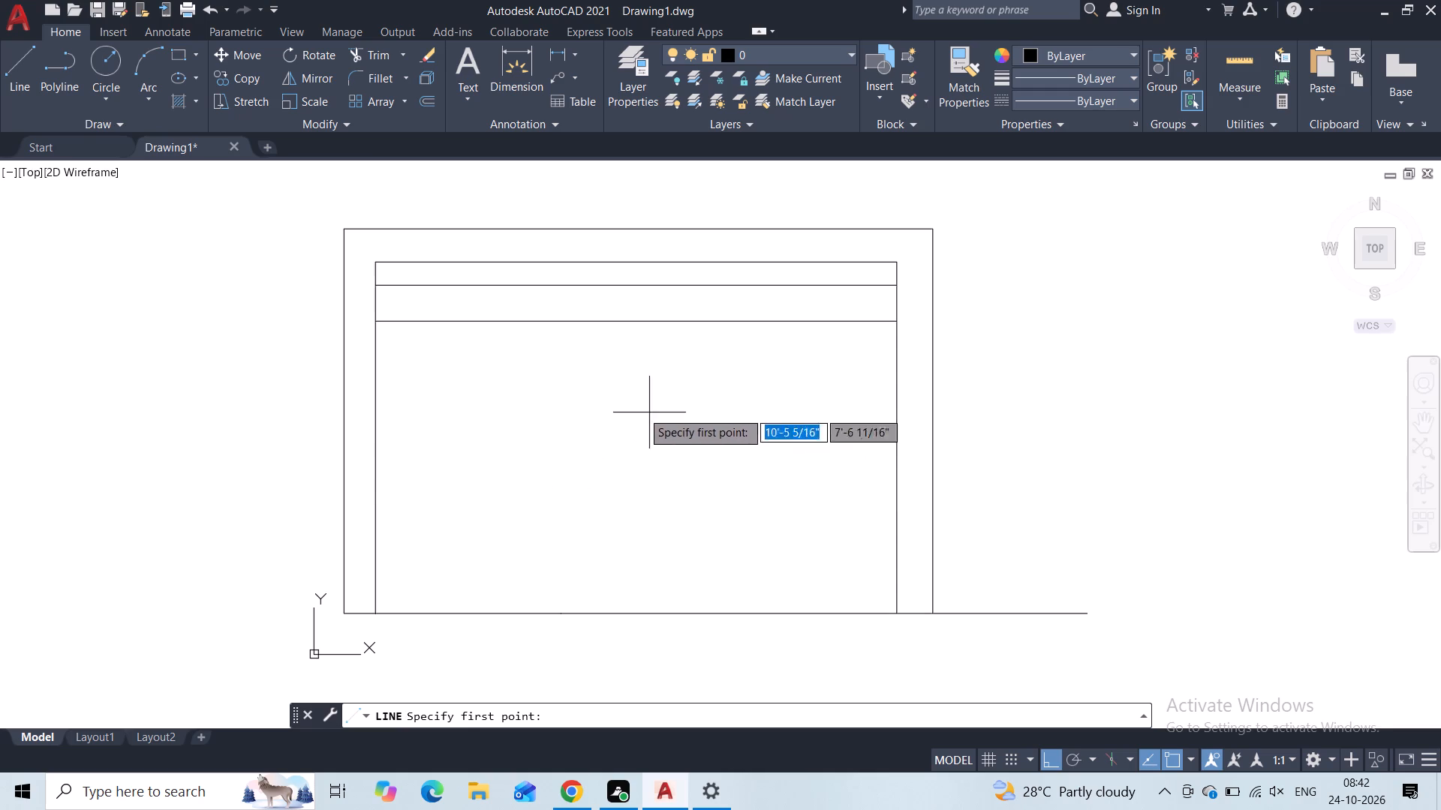
pyautogui.click(475, 330)
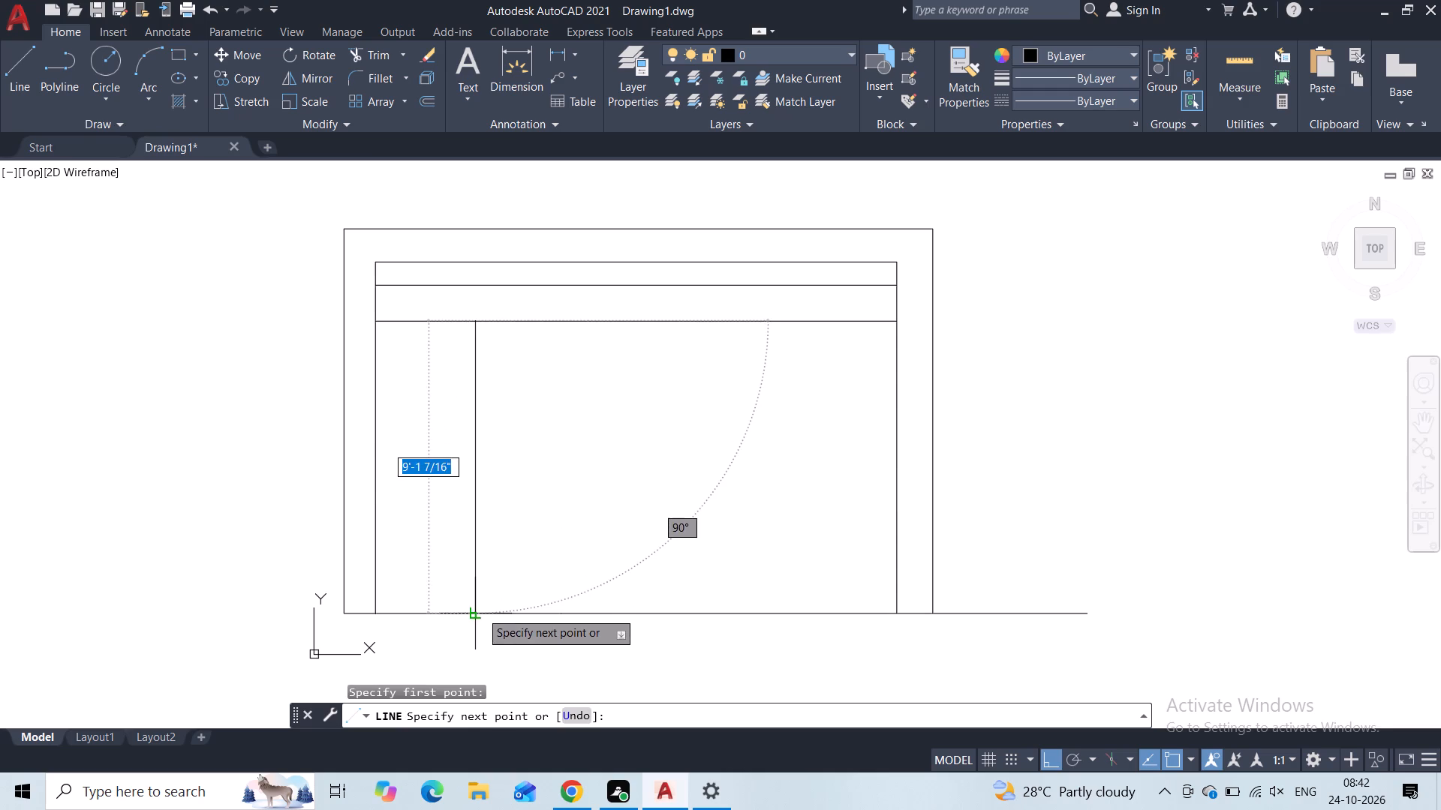
pyautogui.click(478, 616)
pyautogui.press('Escape')
pyautogui.press('v')
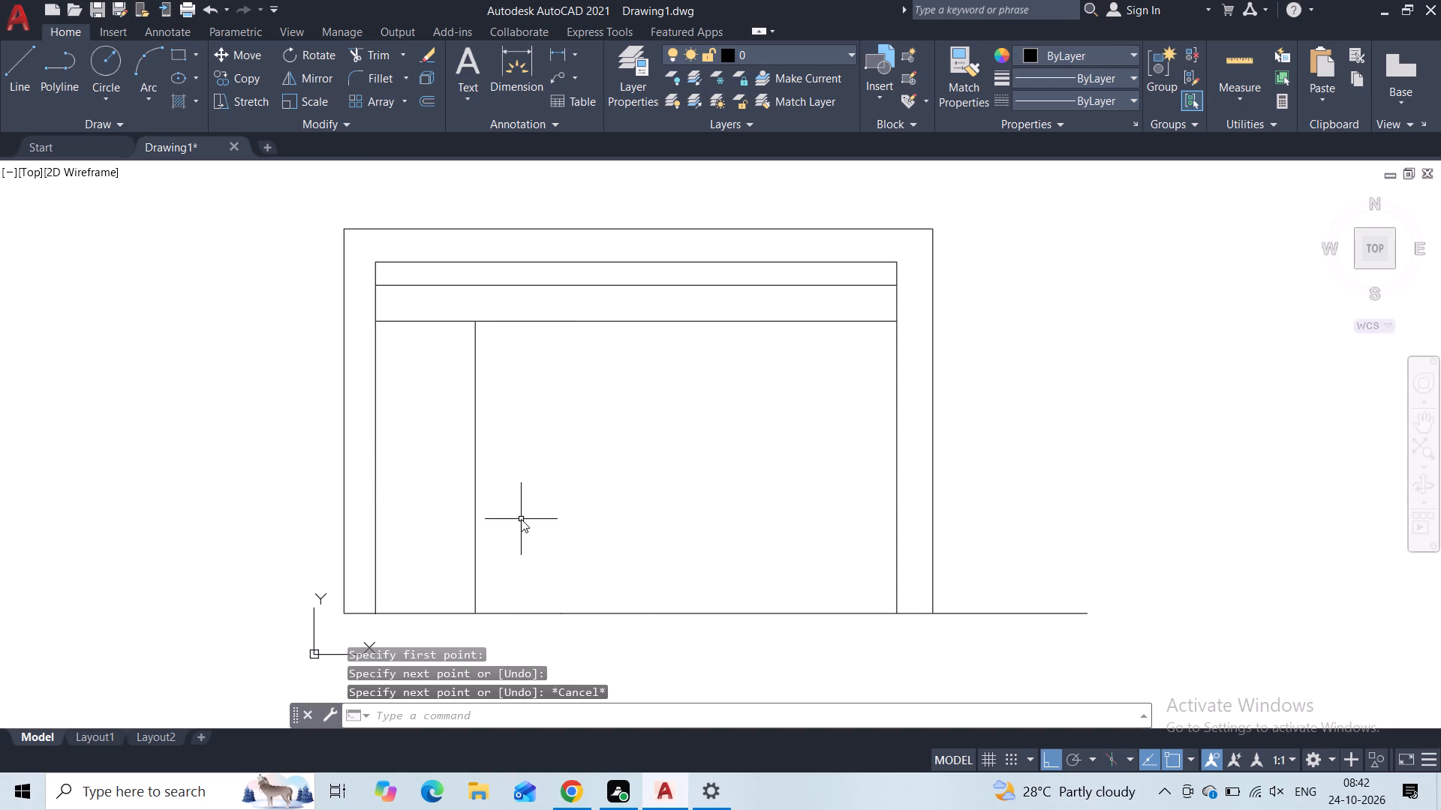
pyautogui.press('Escape')
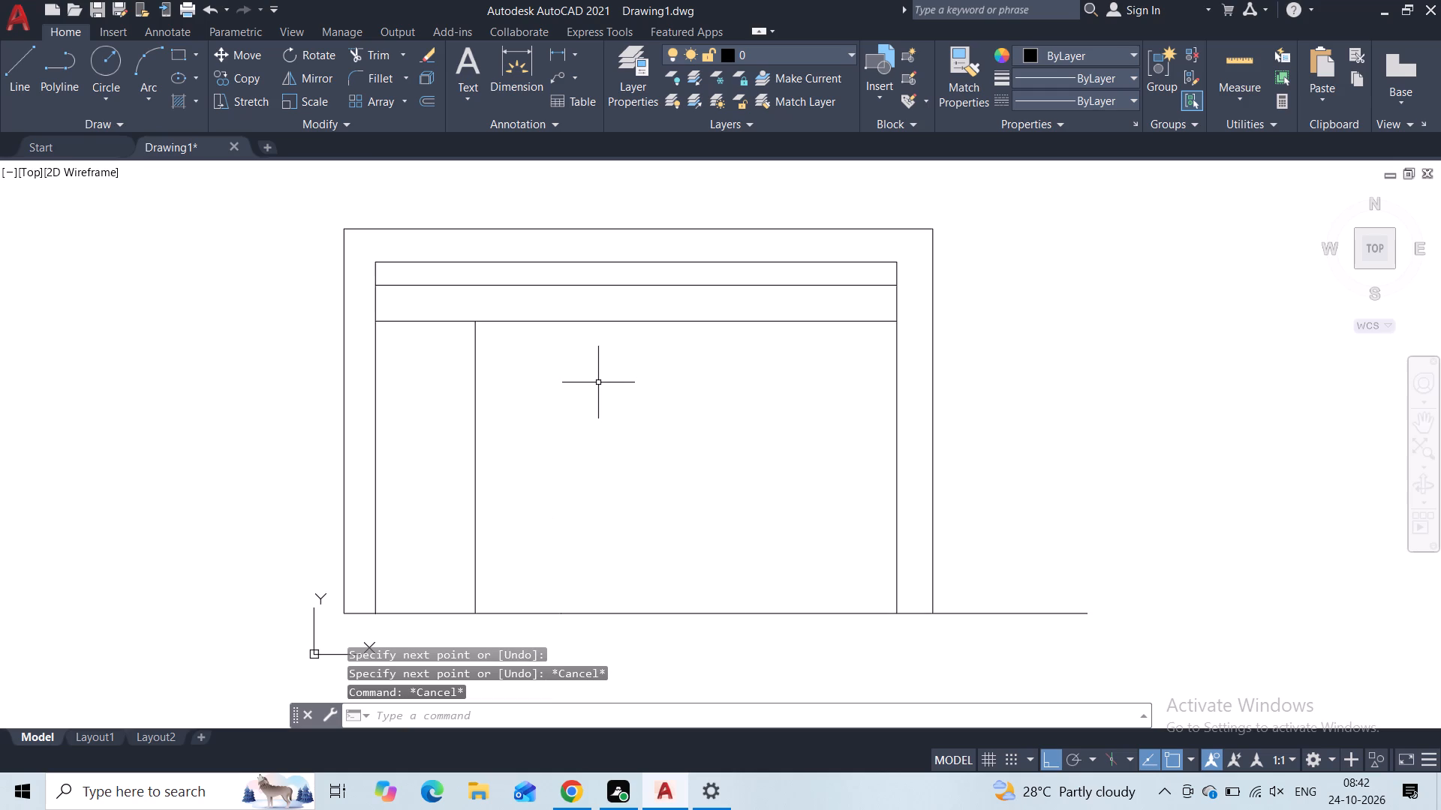
pyautogui.press('space')
pyautogui.click(600, 326)
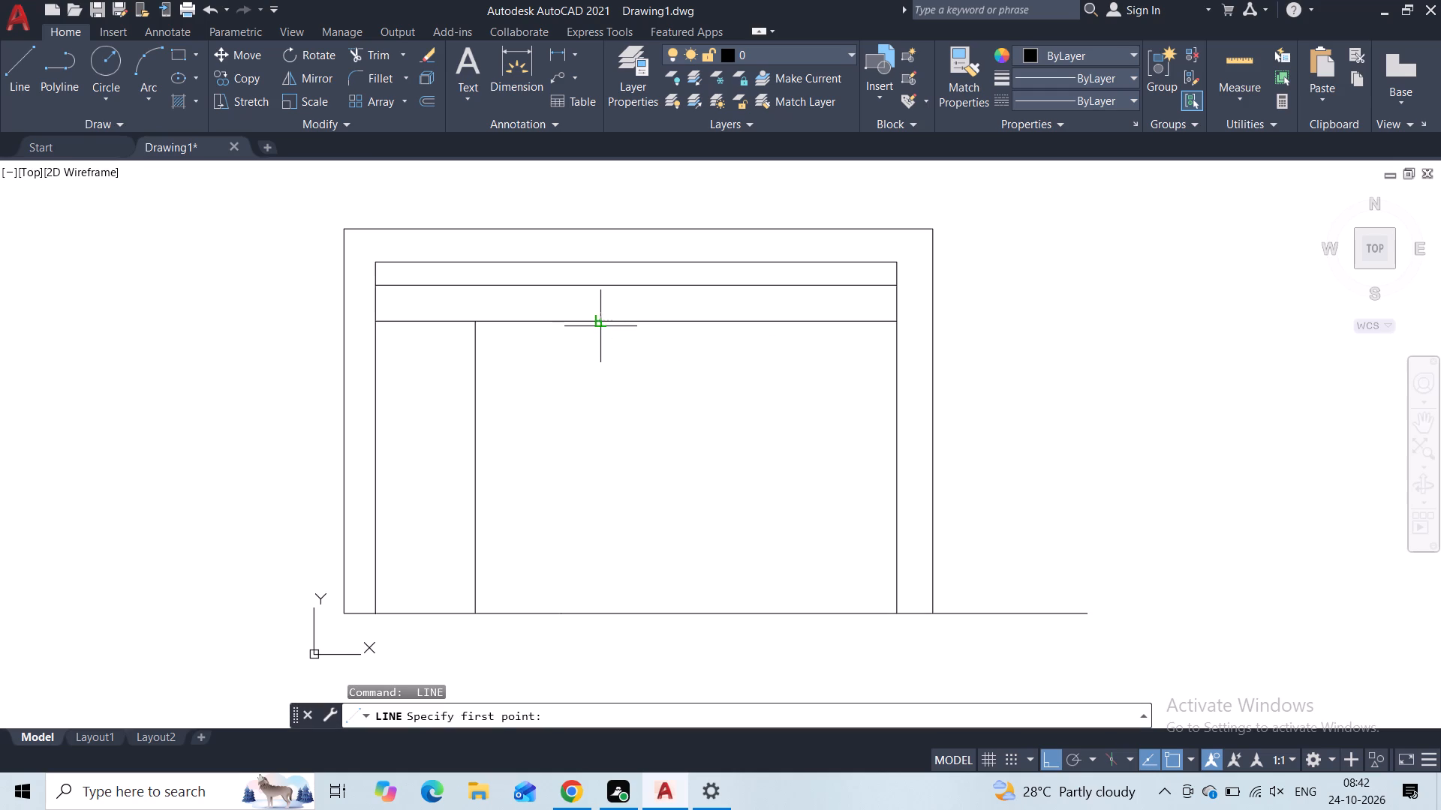
pyautogui.click(597, 609)
pyautogui.press('Escape')
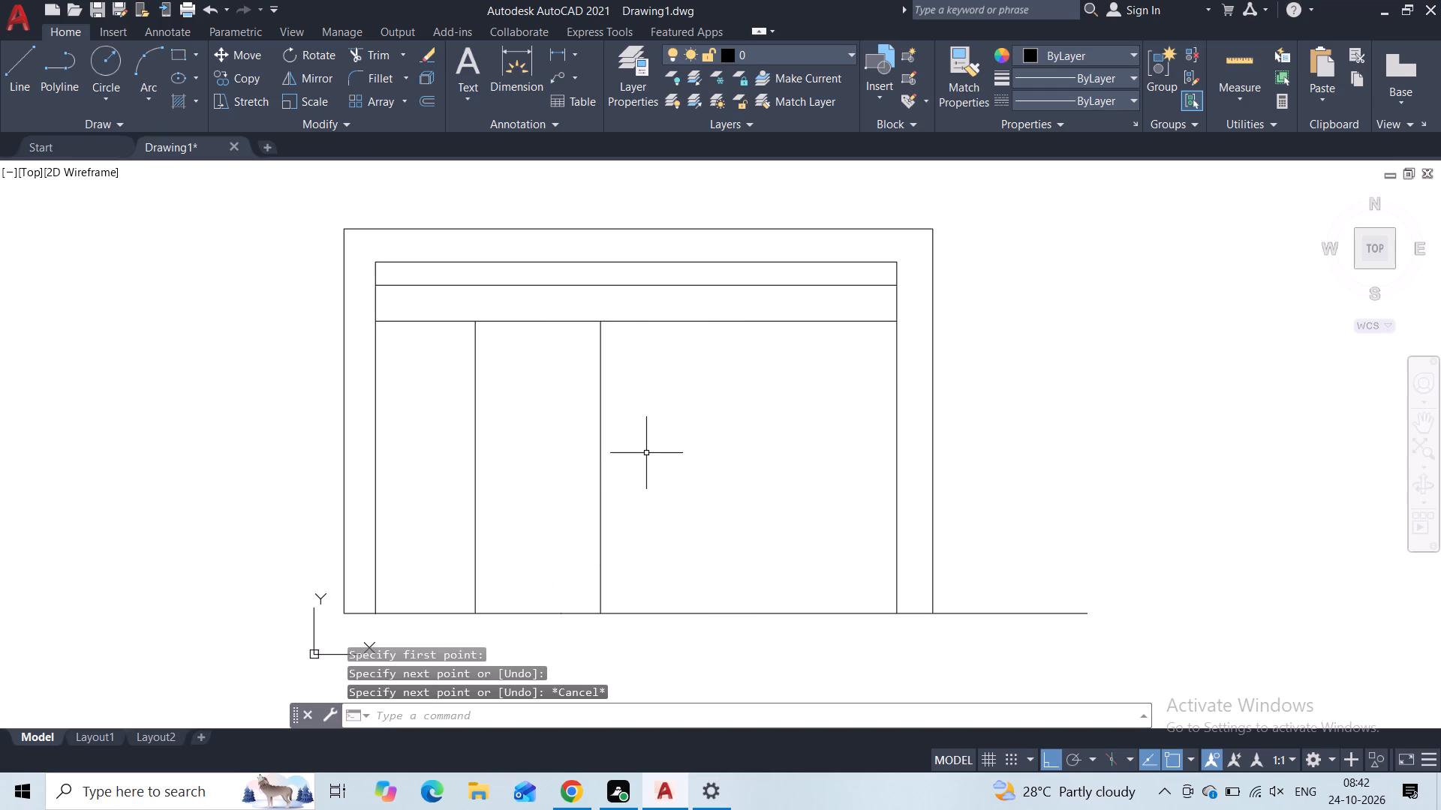
pyautogui.press('space')
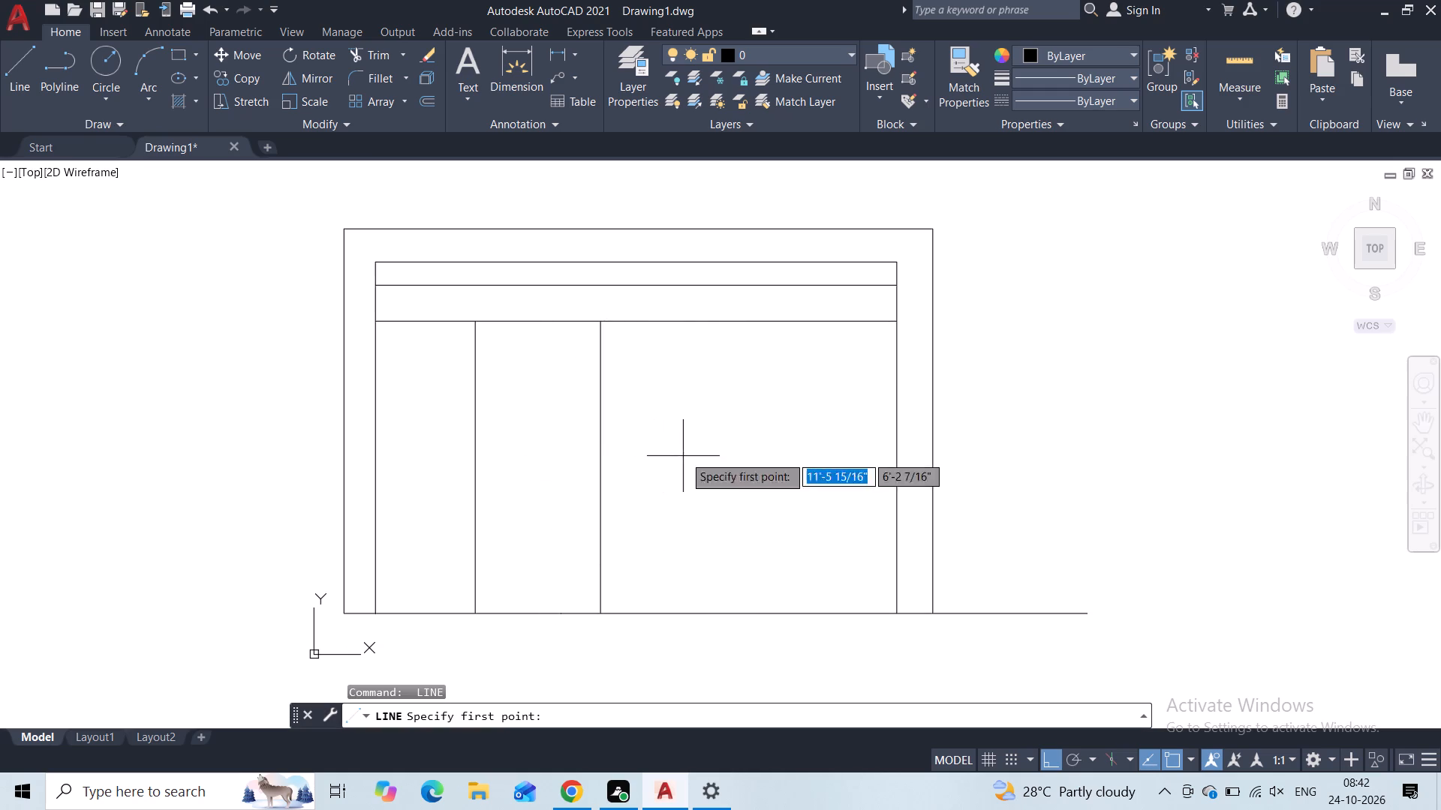
pyautogui.click(735, 326)
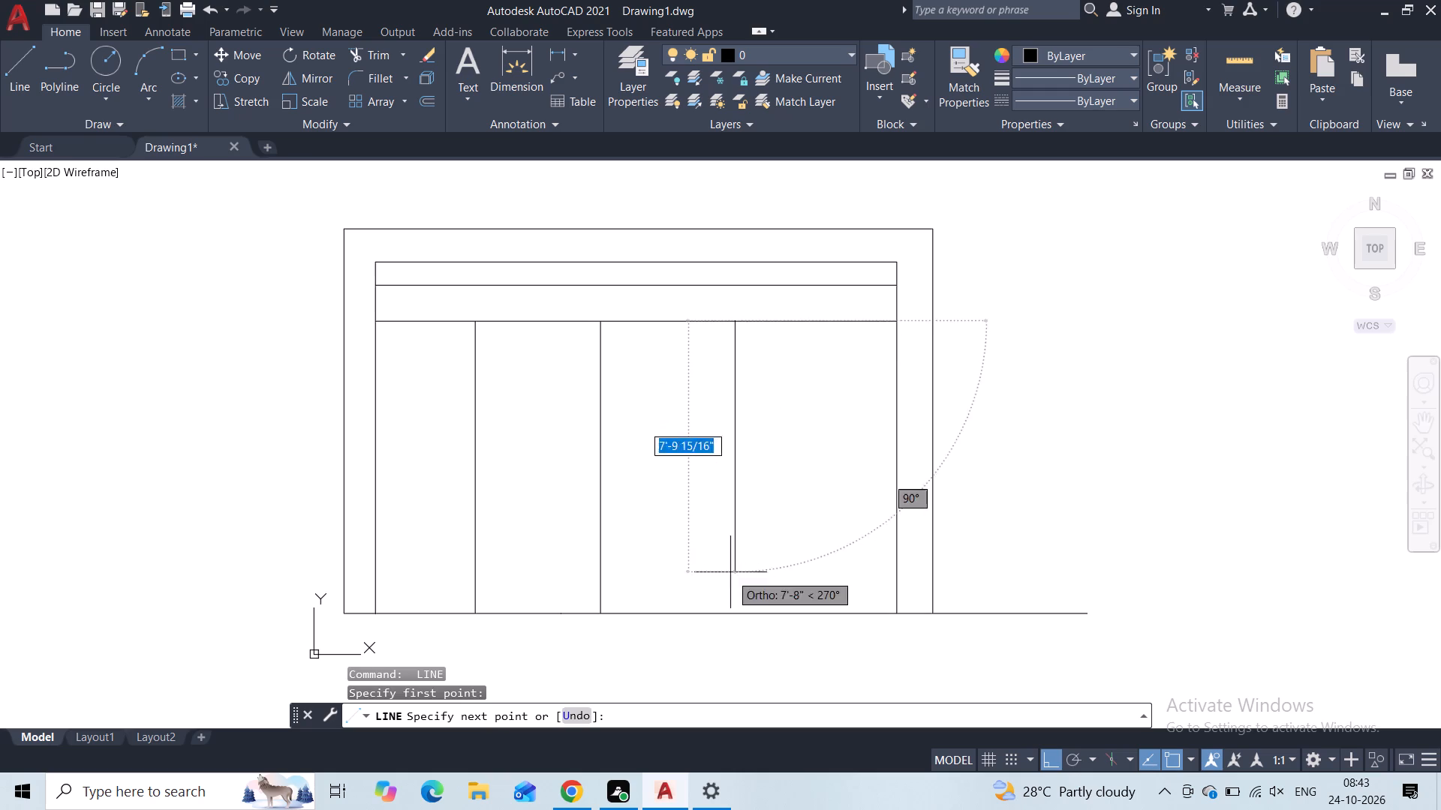
pyautogui.click(733, 614)
pyautogui.press('Escape')
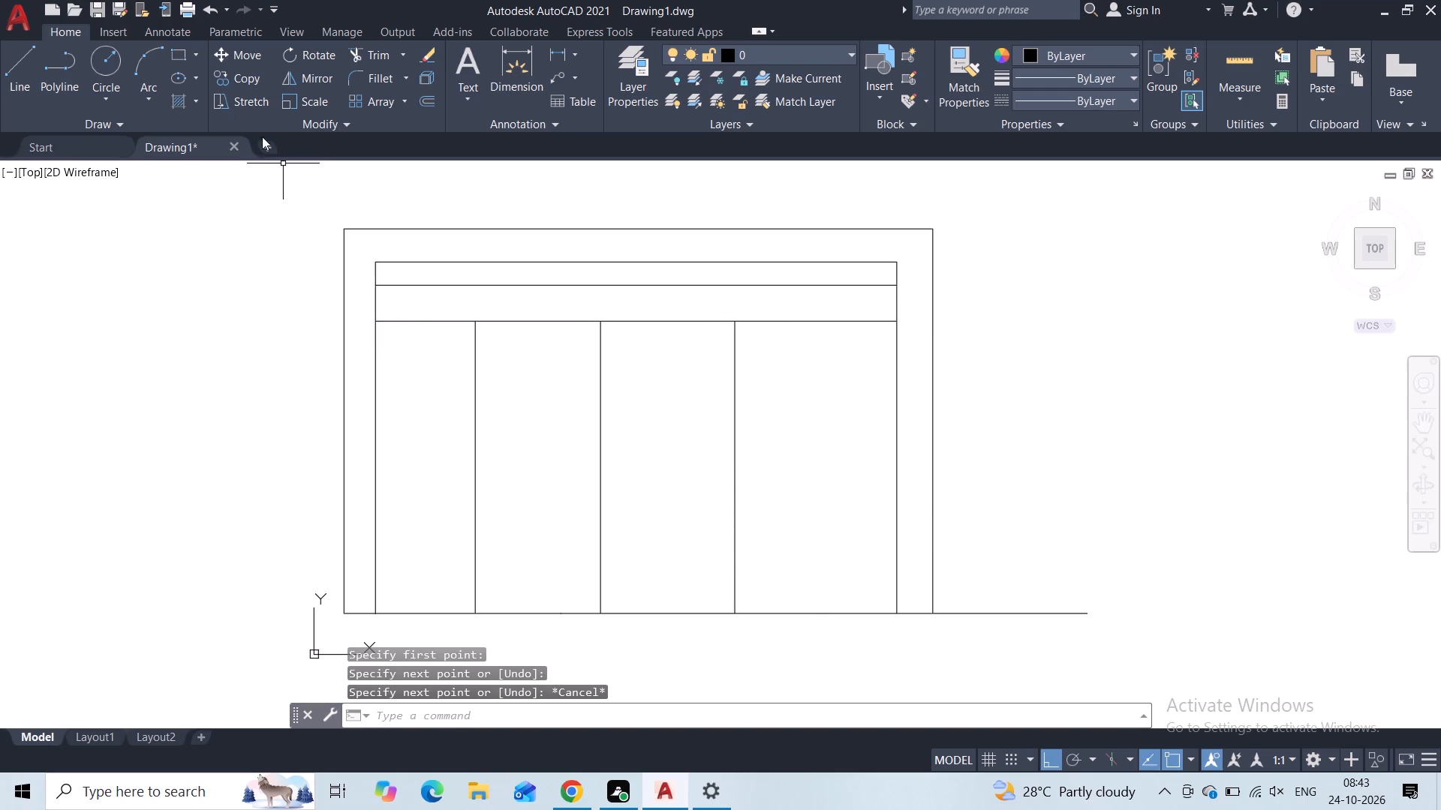
# Draw a horizontal line about 16'-2 1/2" long between the inner outline's sides, crossing the upper part of the three vertical dividers.
pyautogui.click(26, 71)
pyautogui.click(375, 391)
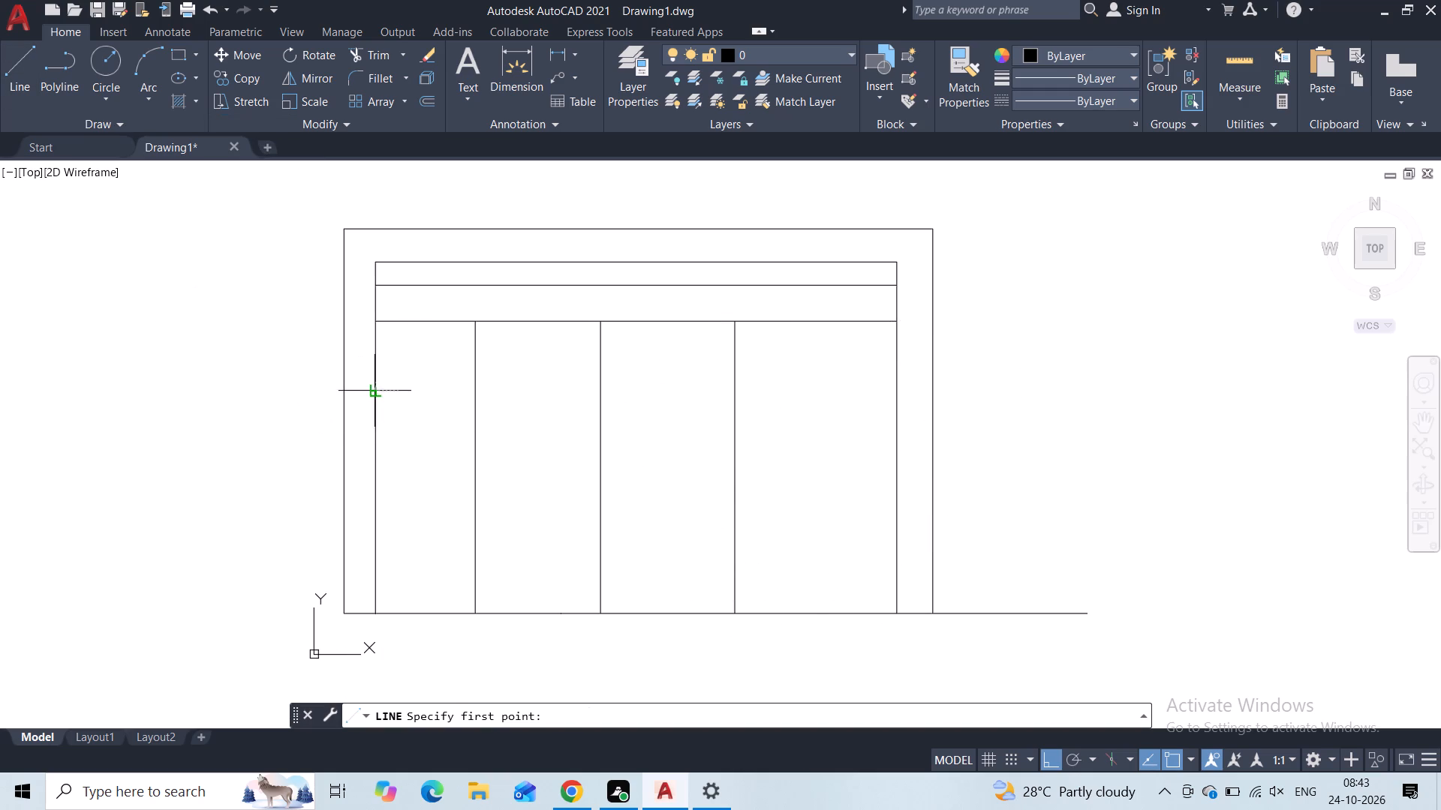
pyautogui.click(894, 396)
pyautogui.press('Escape')
# Copy the horizontal line crossing the vertical dividers straight down twice, about 2'-2 5/8" and 4'-8 3/8" below the original.
pyautogui.click(807, 385)
pyautogui.click(802, 424)
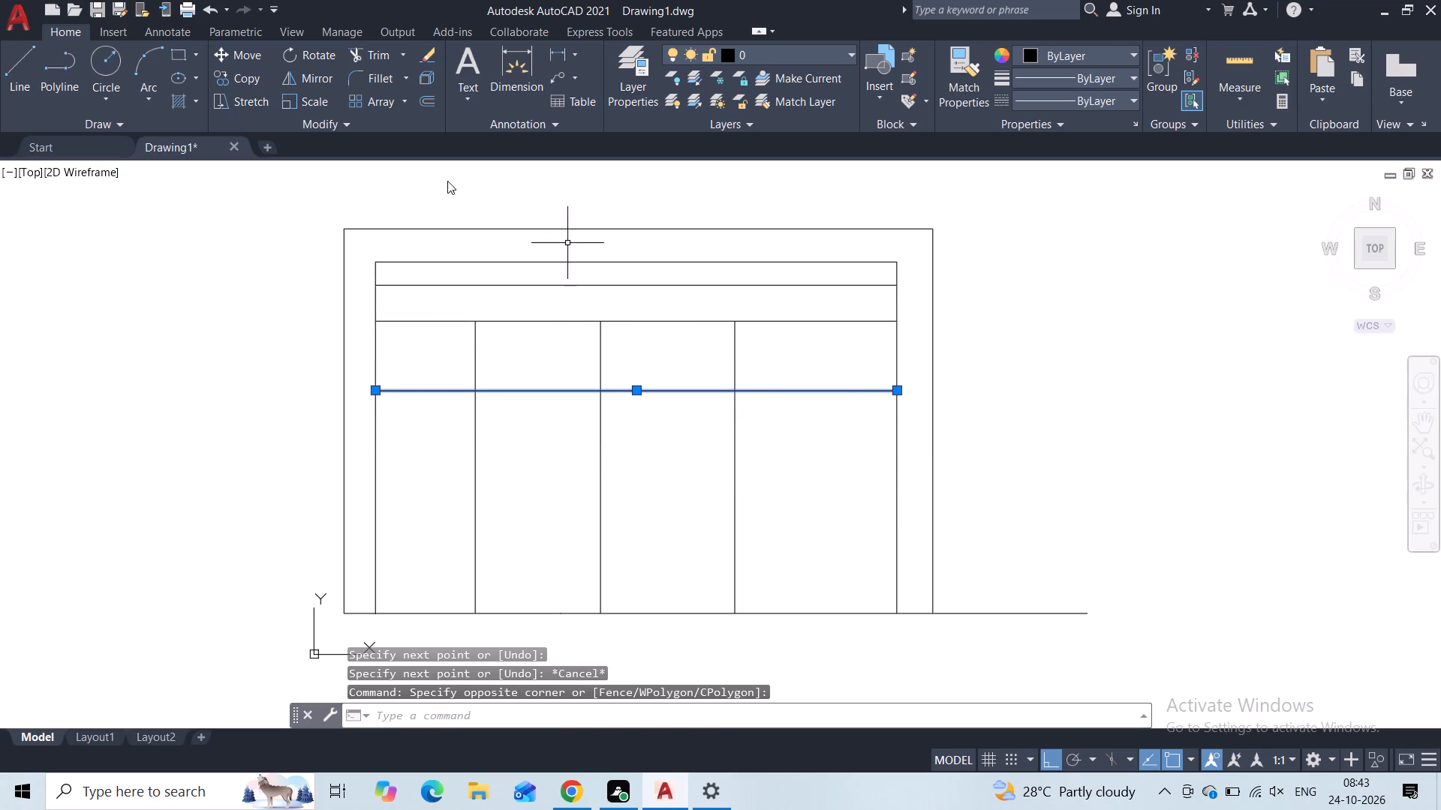
pyautogui.click(254, 73)
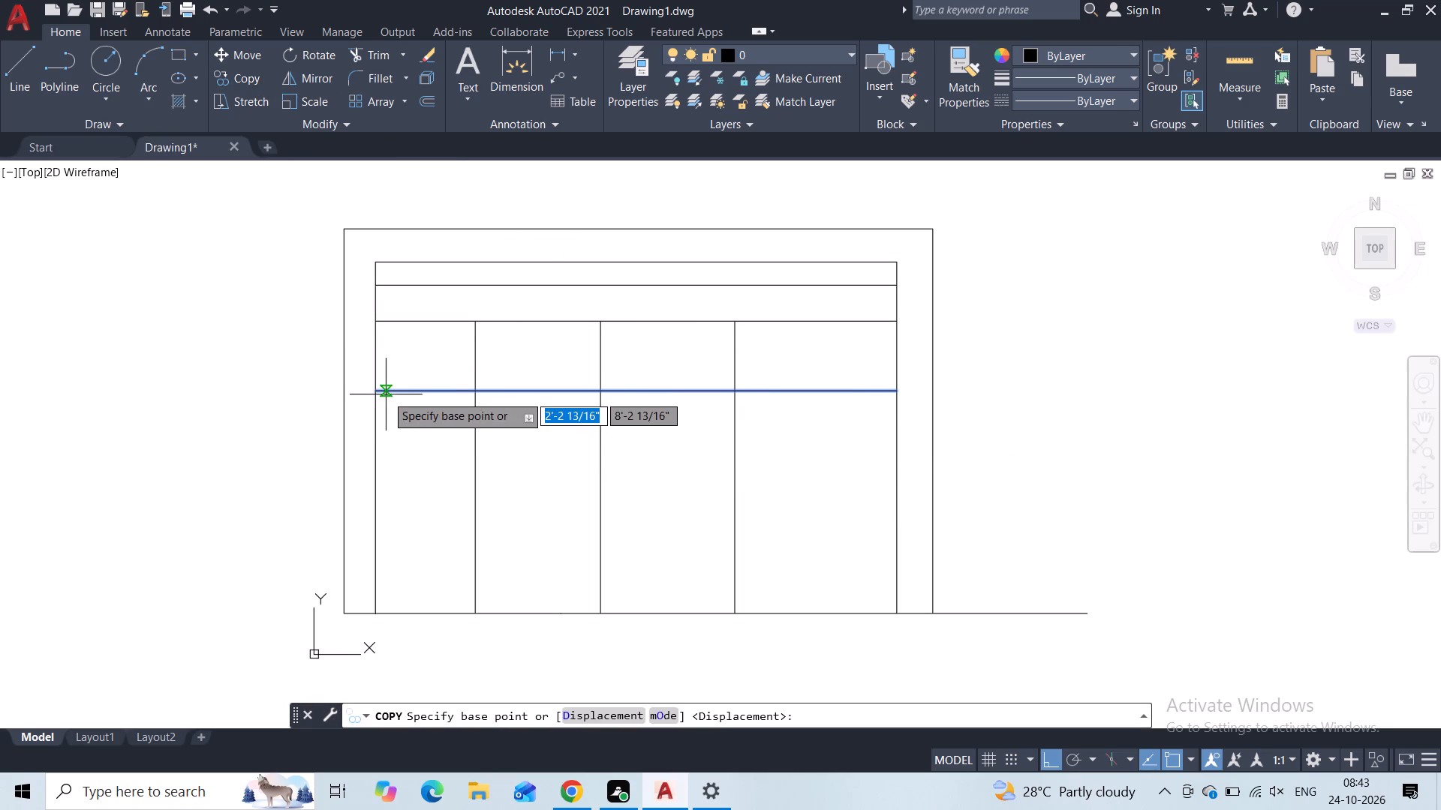
pyautogui.click(381, 394)
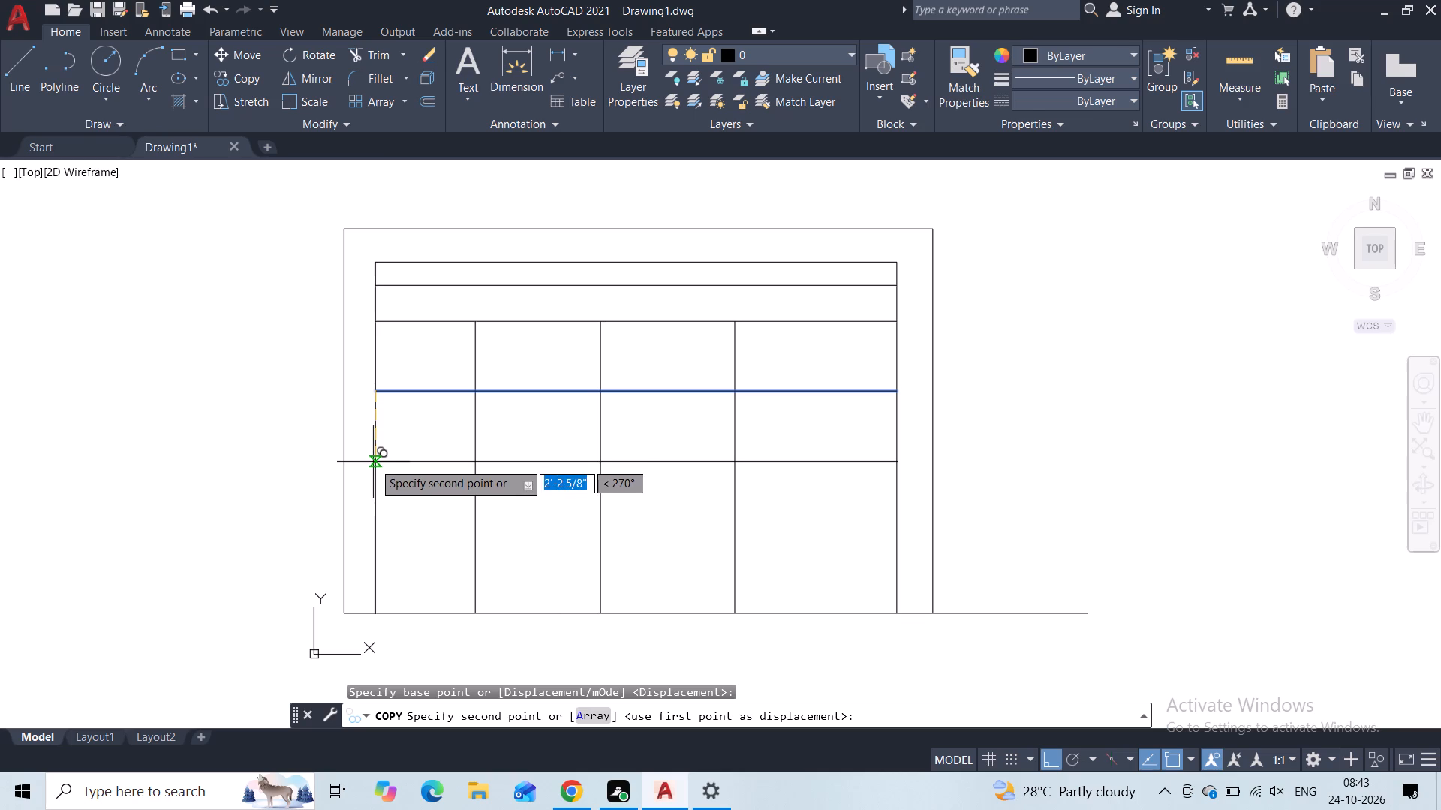
pyautogui.click(373, 462)
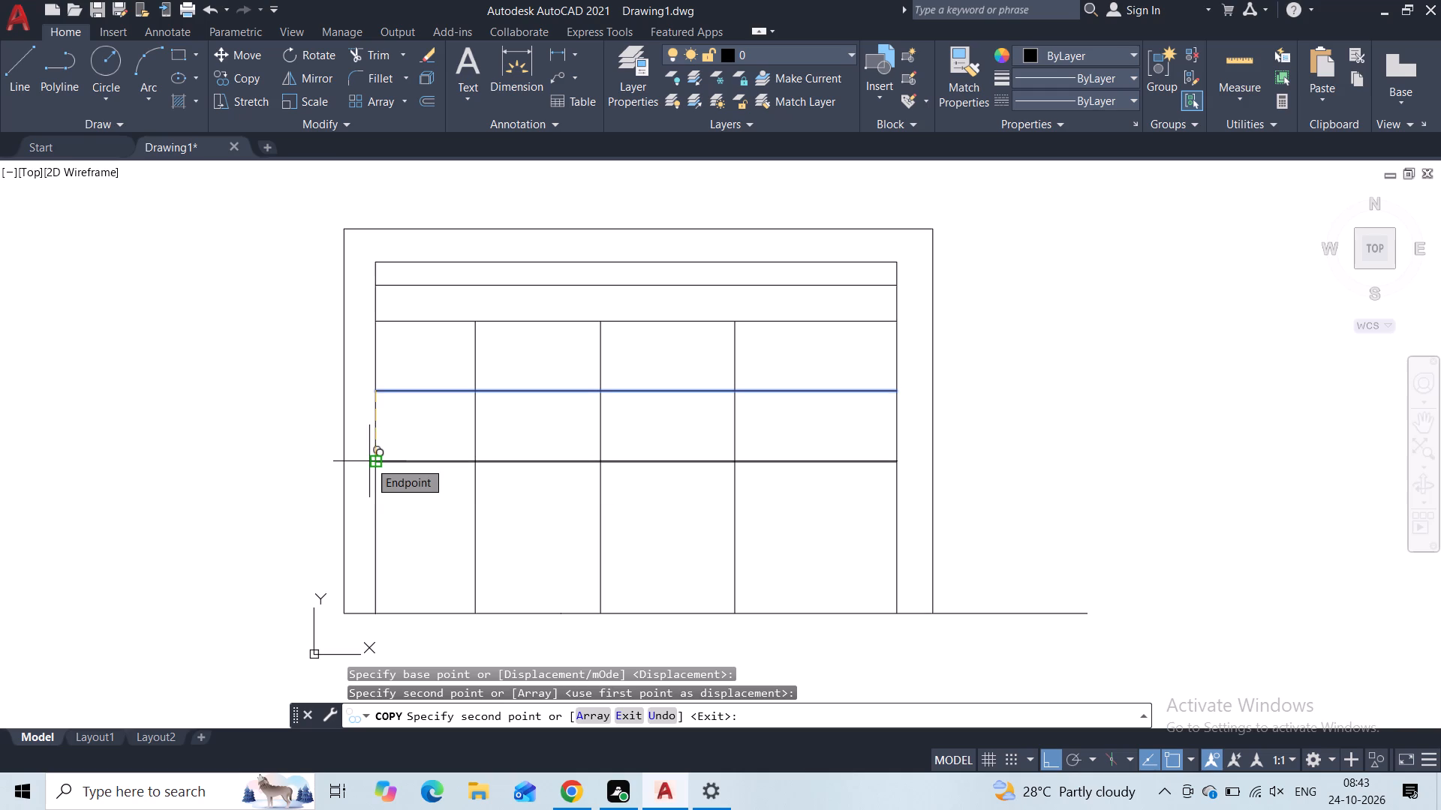
pyautogui.click(388, 541)
pyautogui.press('Escape')
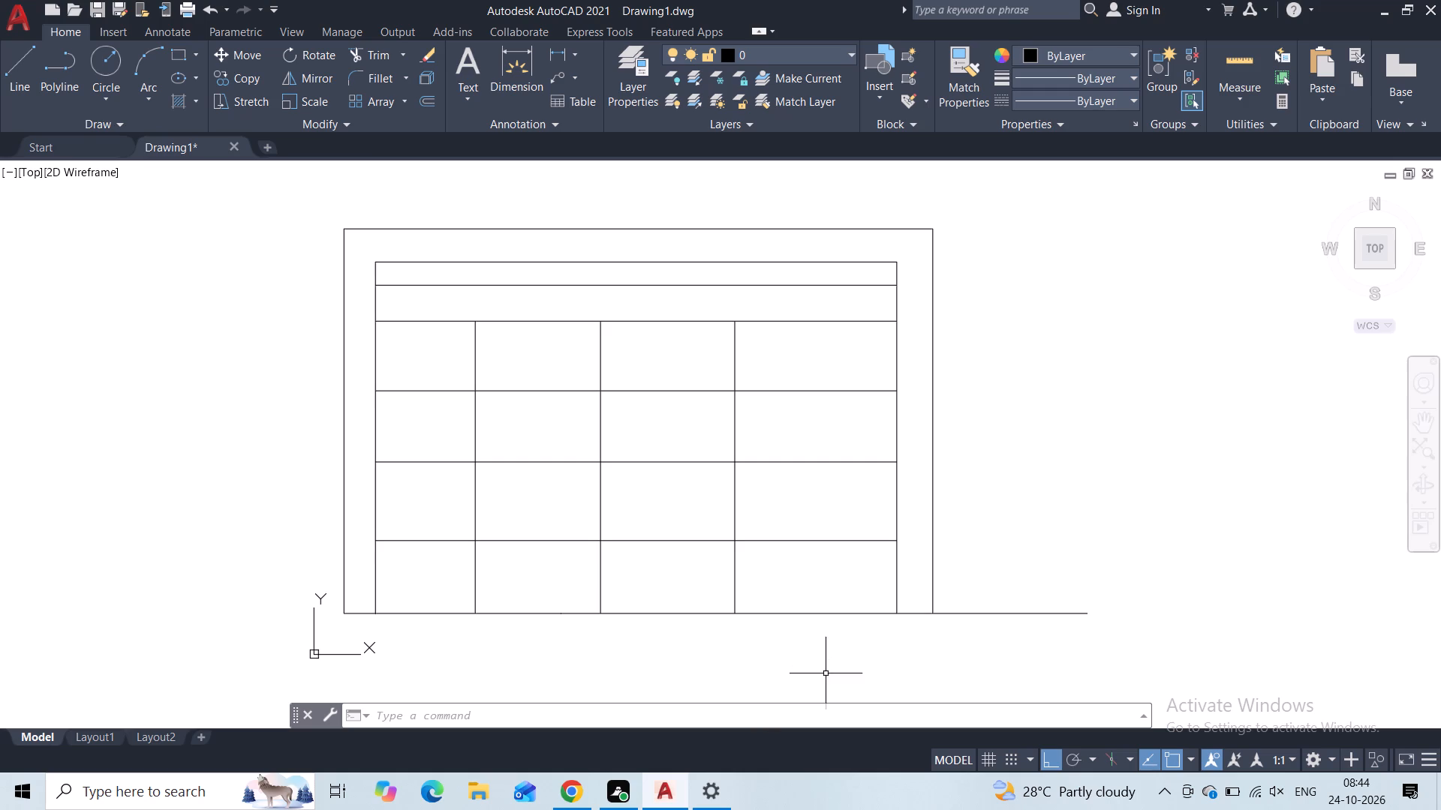
# Draw a short horizontal line between the outer frame's left side and the inner outline, slightly above the base line.
pyautogui.scroll(-1, 787, 481)
pyautogui.moveTo(991, 454); pyautogui.dragTo(943, 495, button='middle')
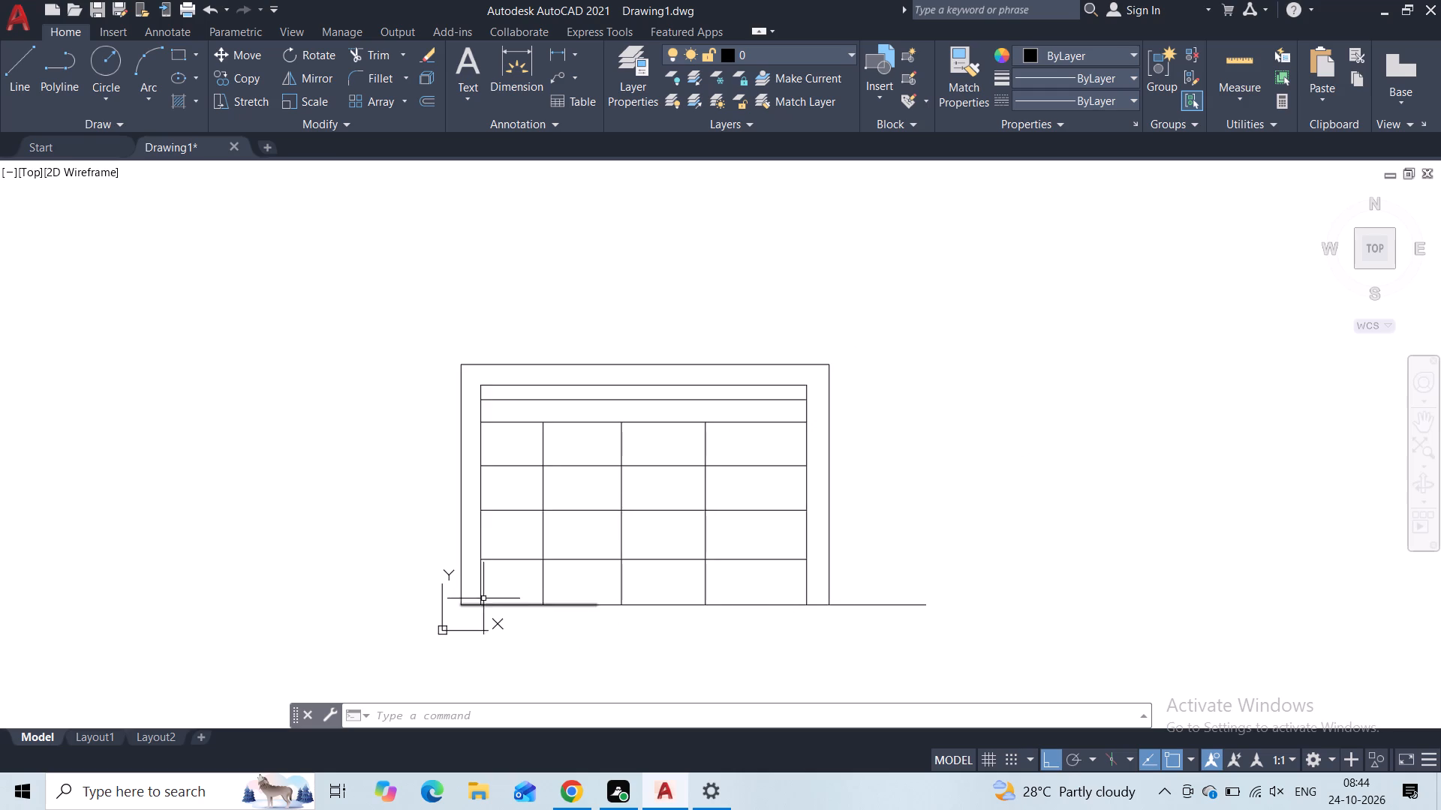
pyautogui.click(25, 73)
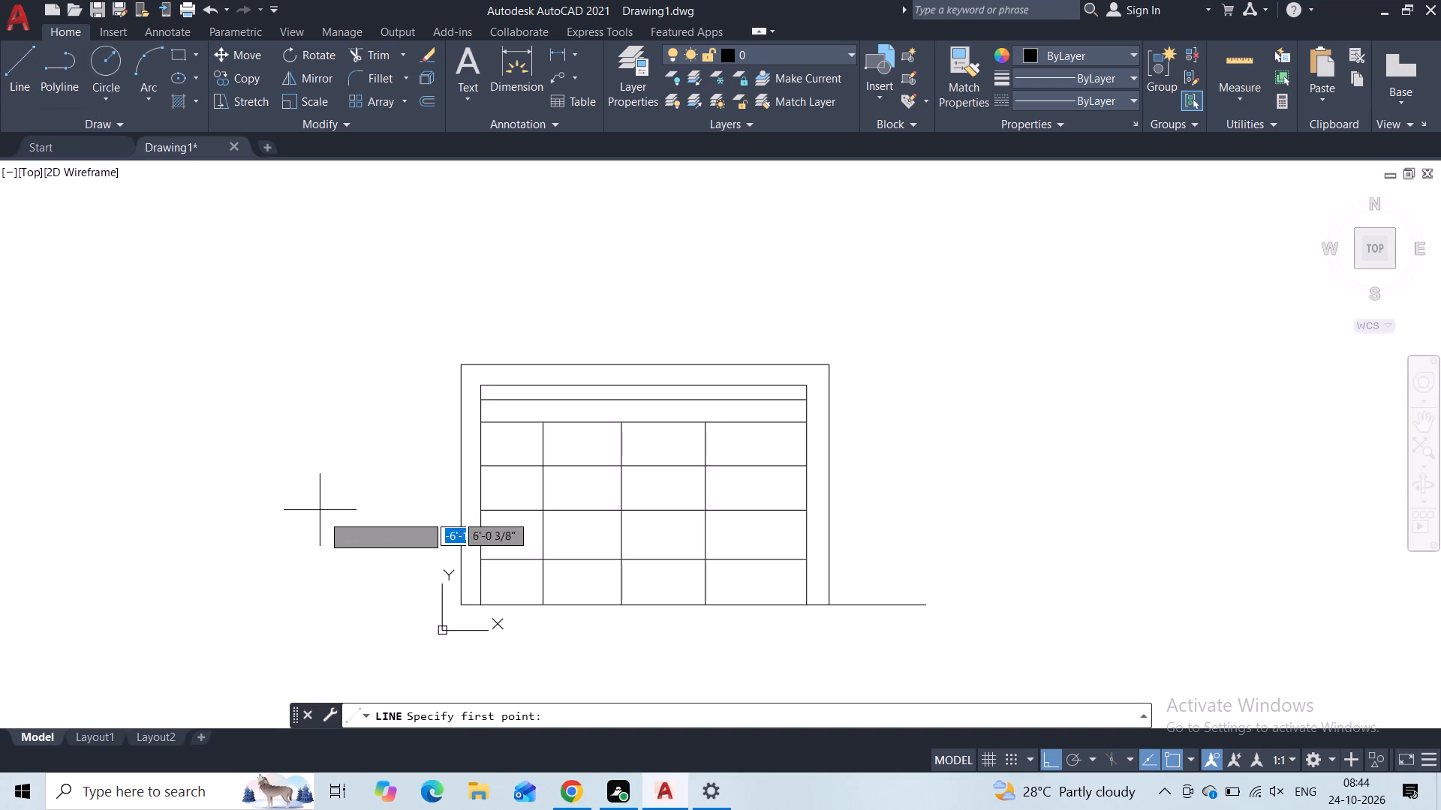
pyautogui.moveTo(322, 514); pyautogui.dragTo(347, 397, button='middle')
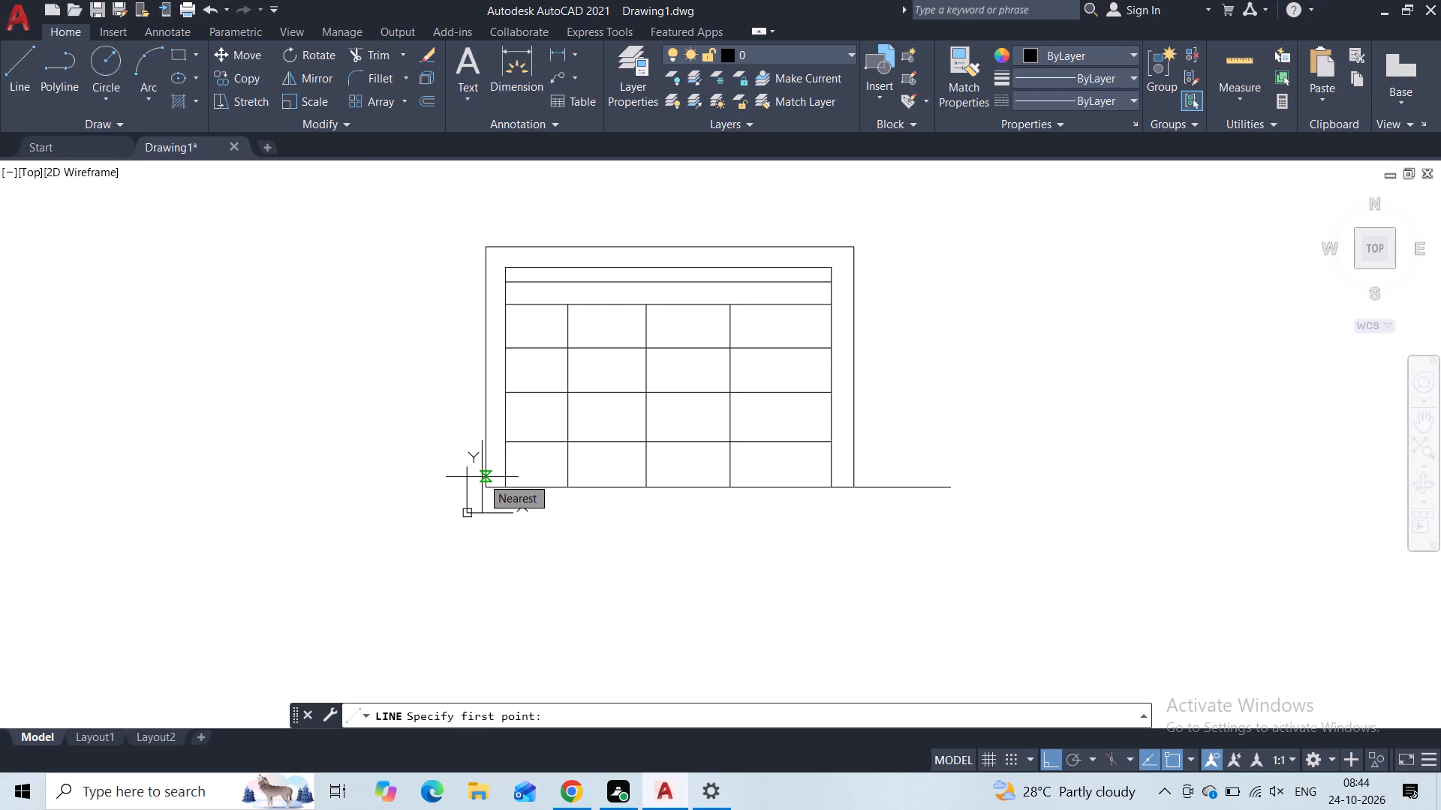
pyautogui.scroll(4, 467, 479)
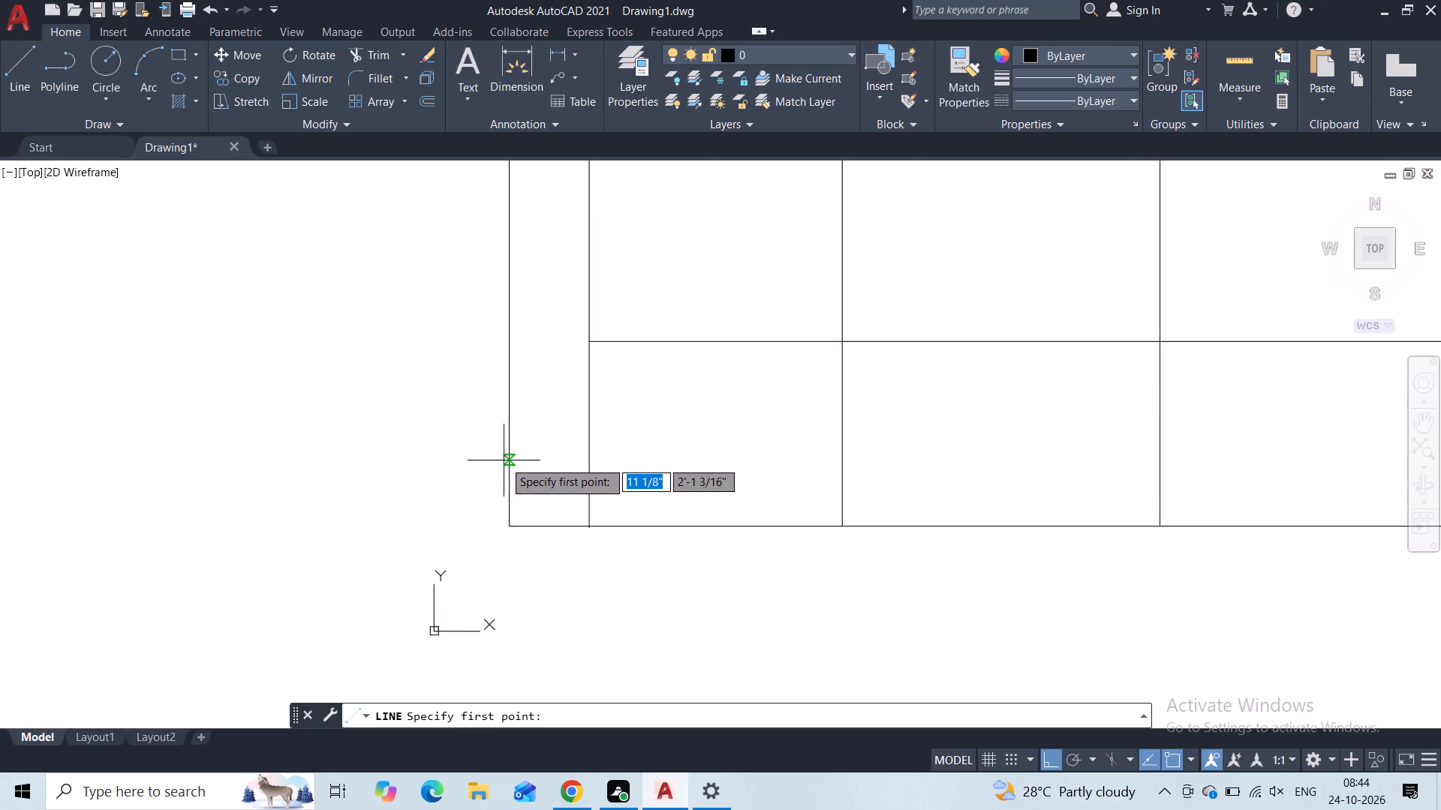
pyautogui.click(518, 490)
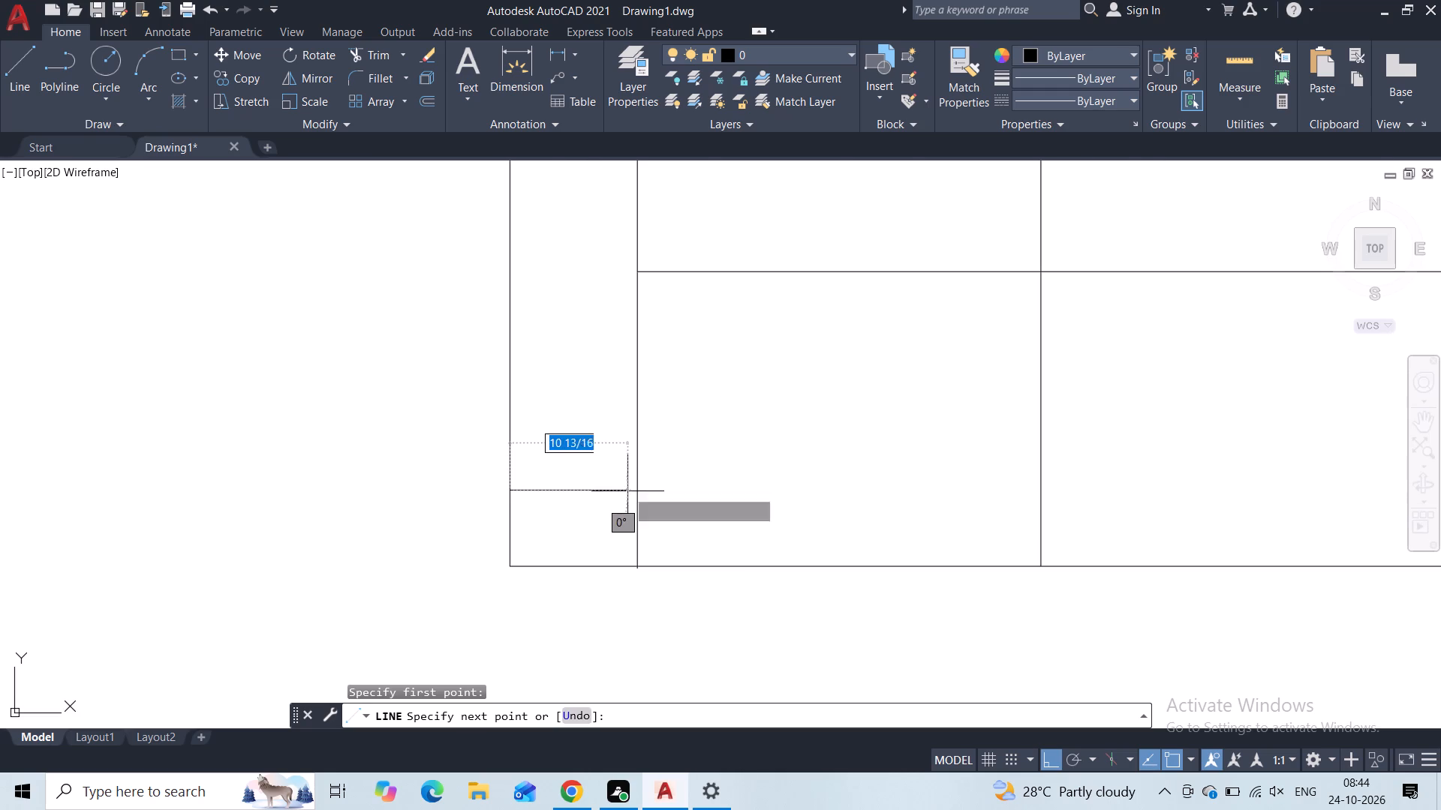
pyautogui.click(632, 495)
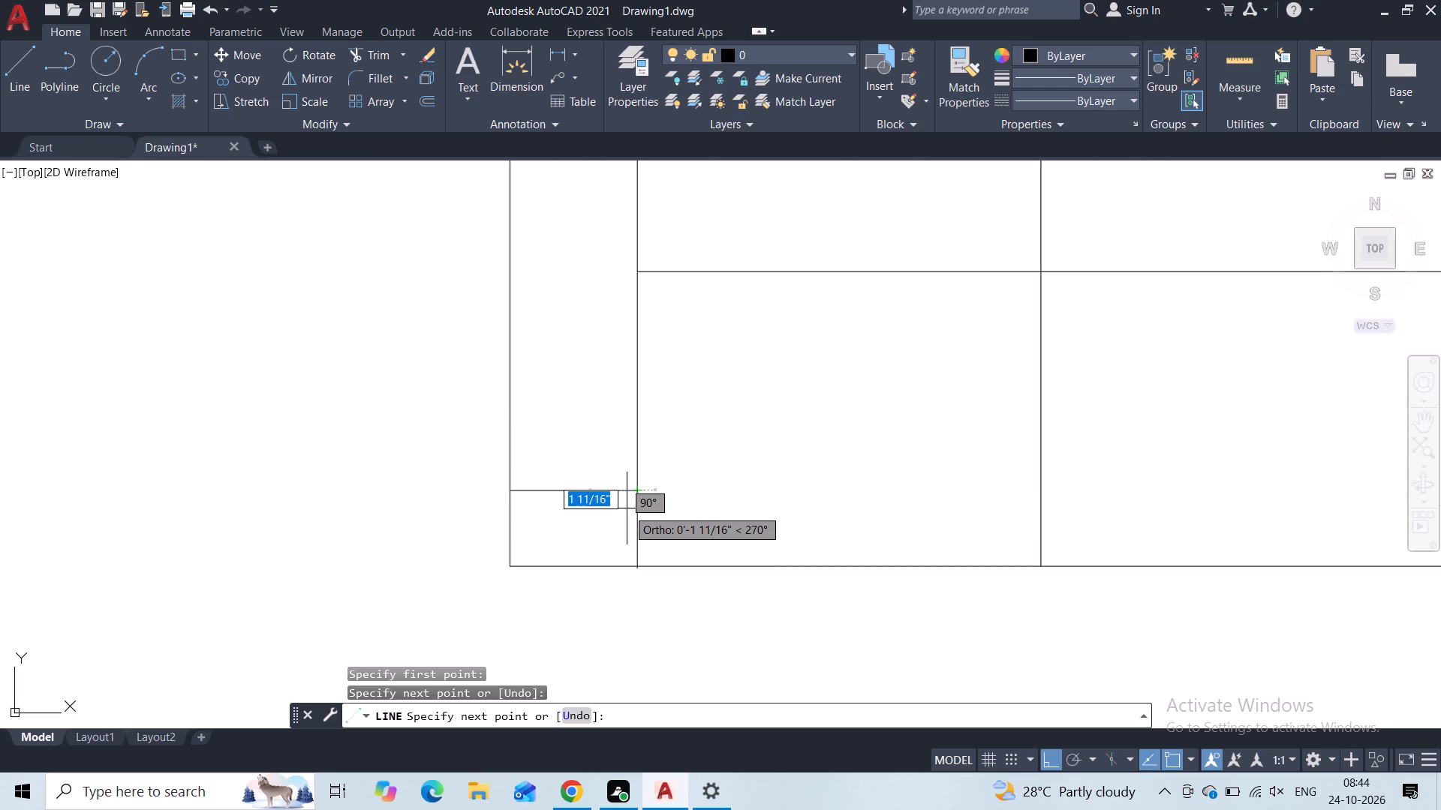
pyautogui.press('Escape')
# Draw a 12' vertical line up from the base line's right end, continuing about 4'-8 3/8" left to the frame's top right corner.
pyautogui.scroll(-2, 627, 512)
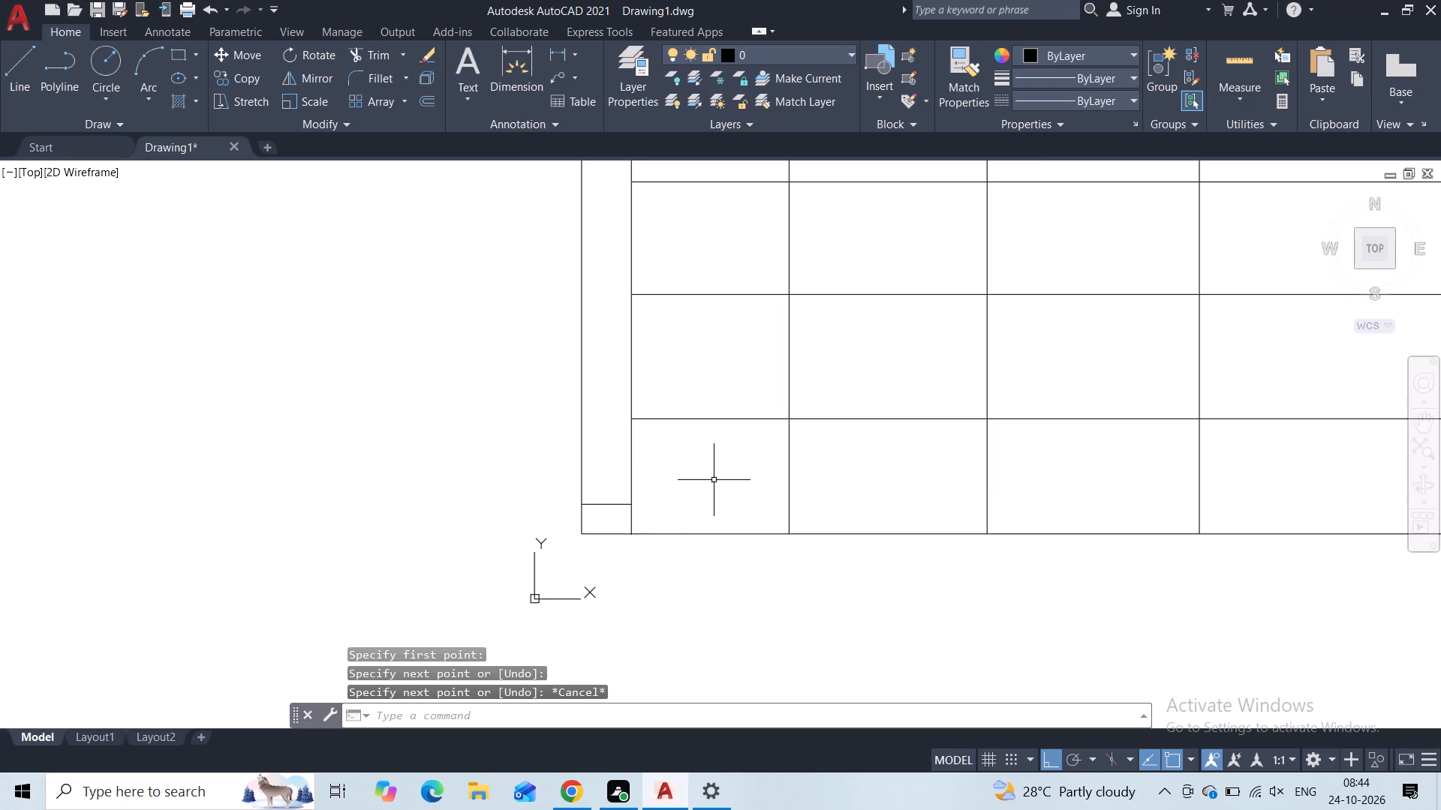
pyautogui.scroll(-2, 714, 480)
pyautogui.moveTo(714, 480); pyautogui.dragTo(623, 517, button='middle')
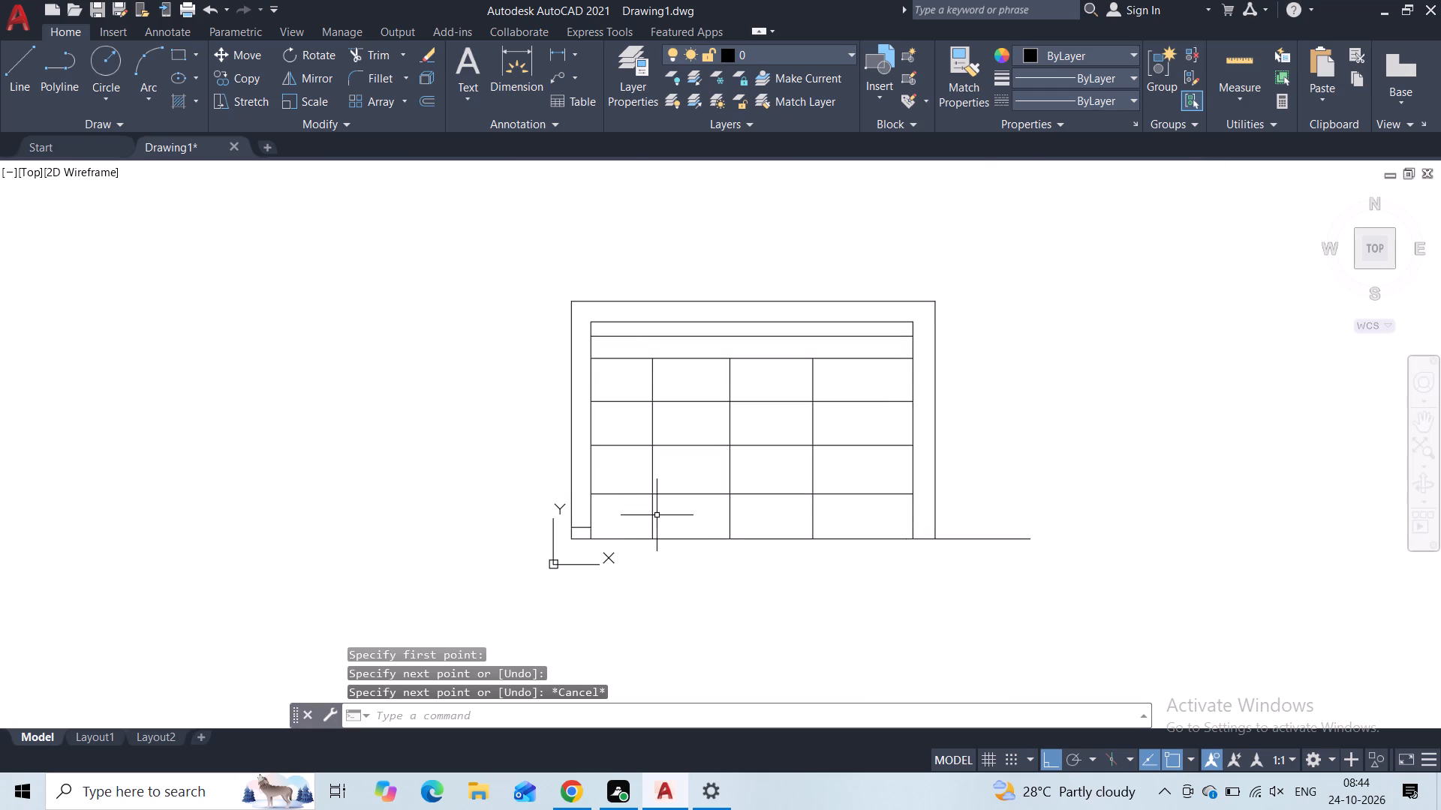
pyautogui.moveTo(1002, 480); pyautogui.dragTo(860, 490, button='middle')
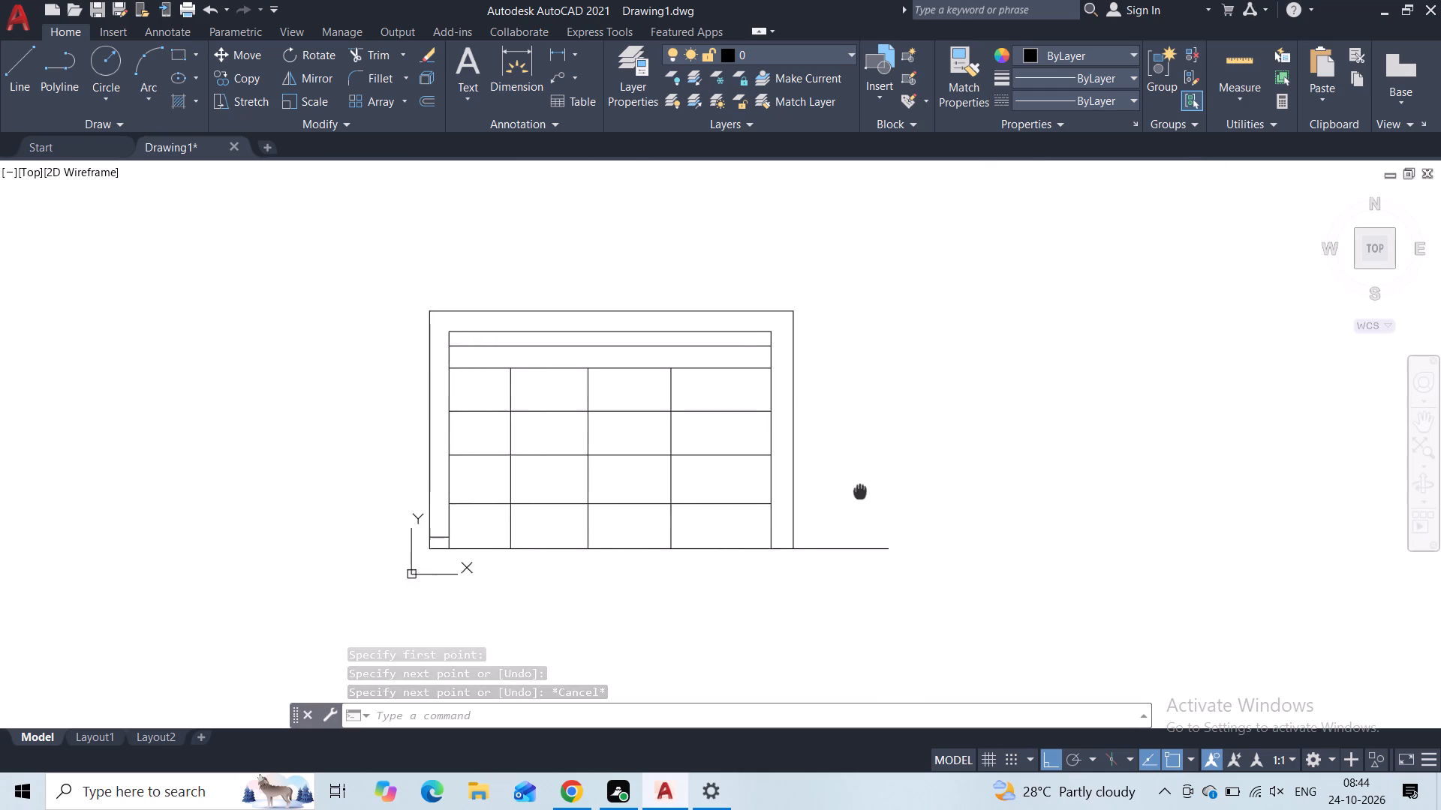
pyautogui.moveTo(860, 490); pyautogui.dragTo(816, 517, button='middle')
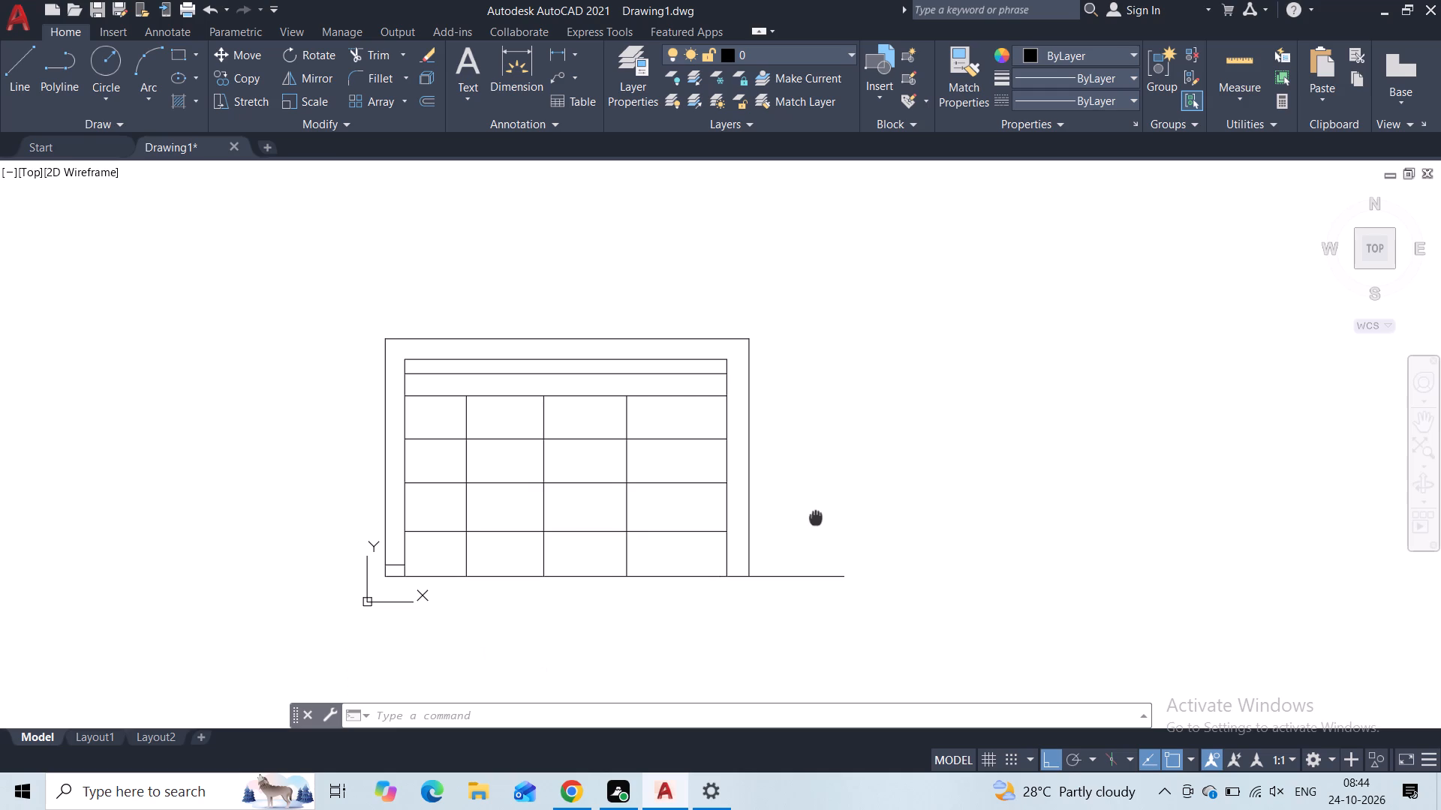
pyautogui.moveTo(816, 517); pyautogui.dragTo(727, 518, button='middle')
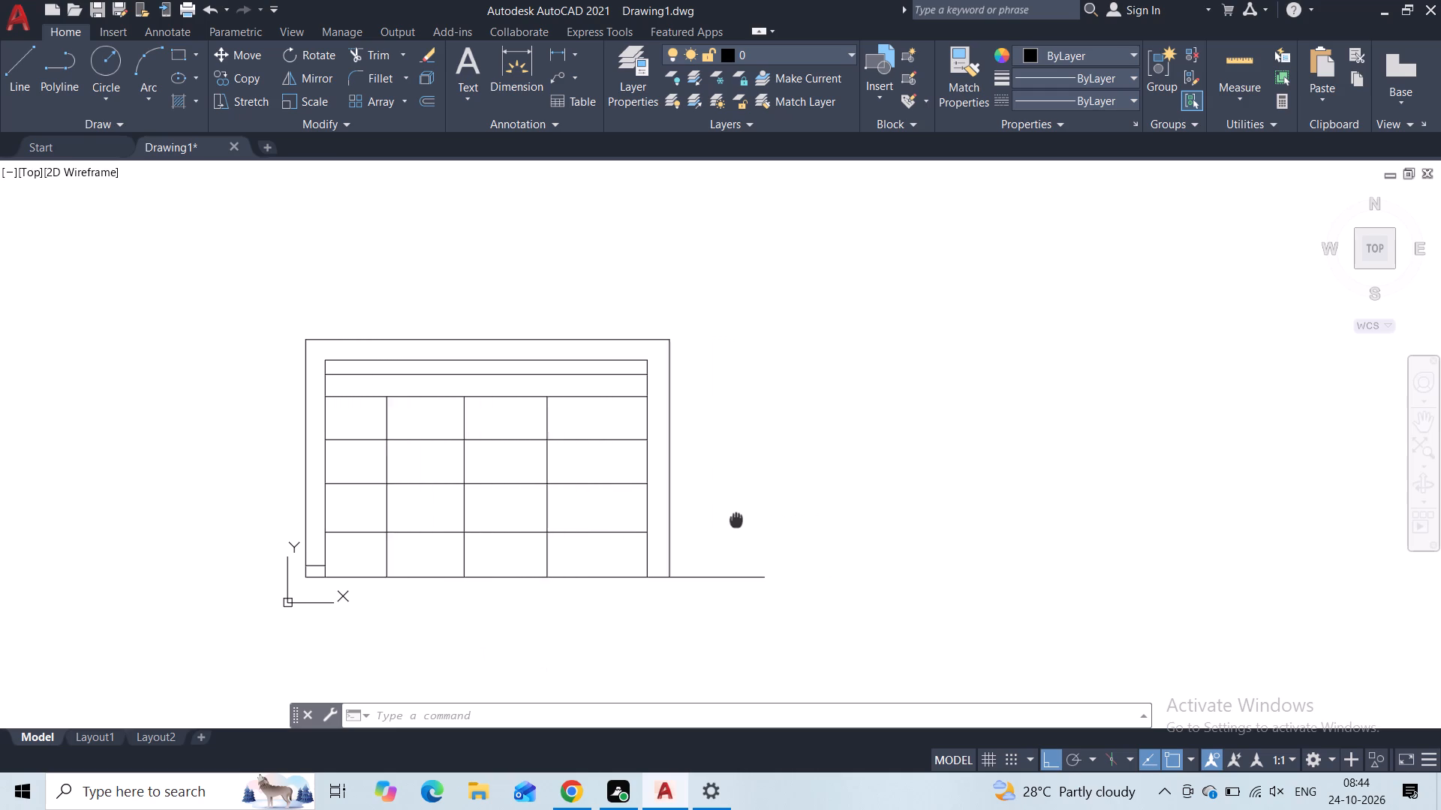
pyautogui.moveTo(727, 518); pyautogui.dragTo(699, 517, button='middle')
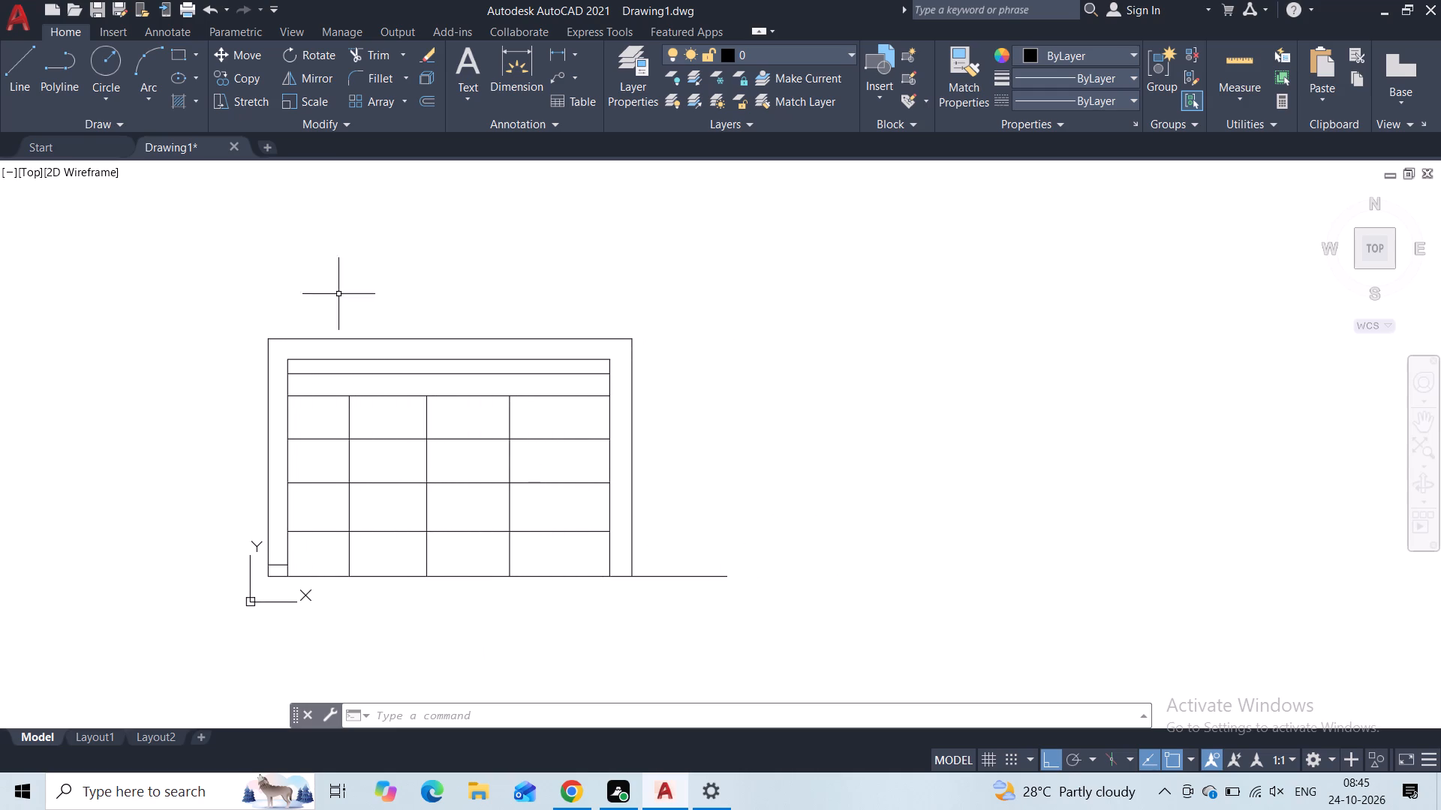
pyautogui.click(22, 73)
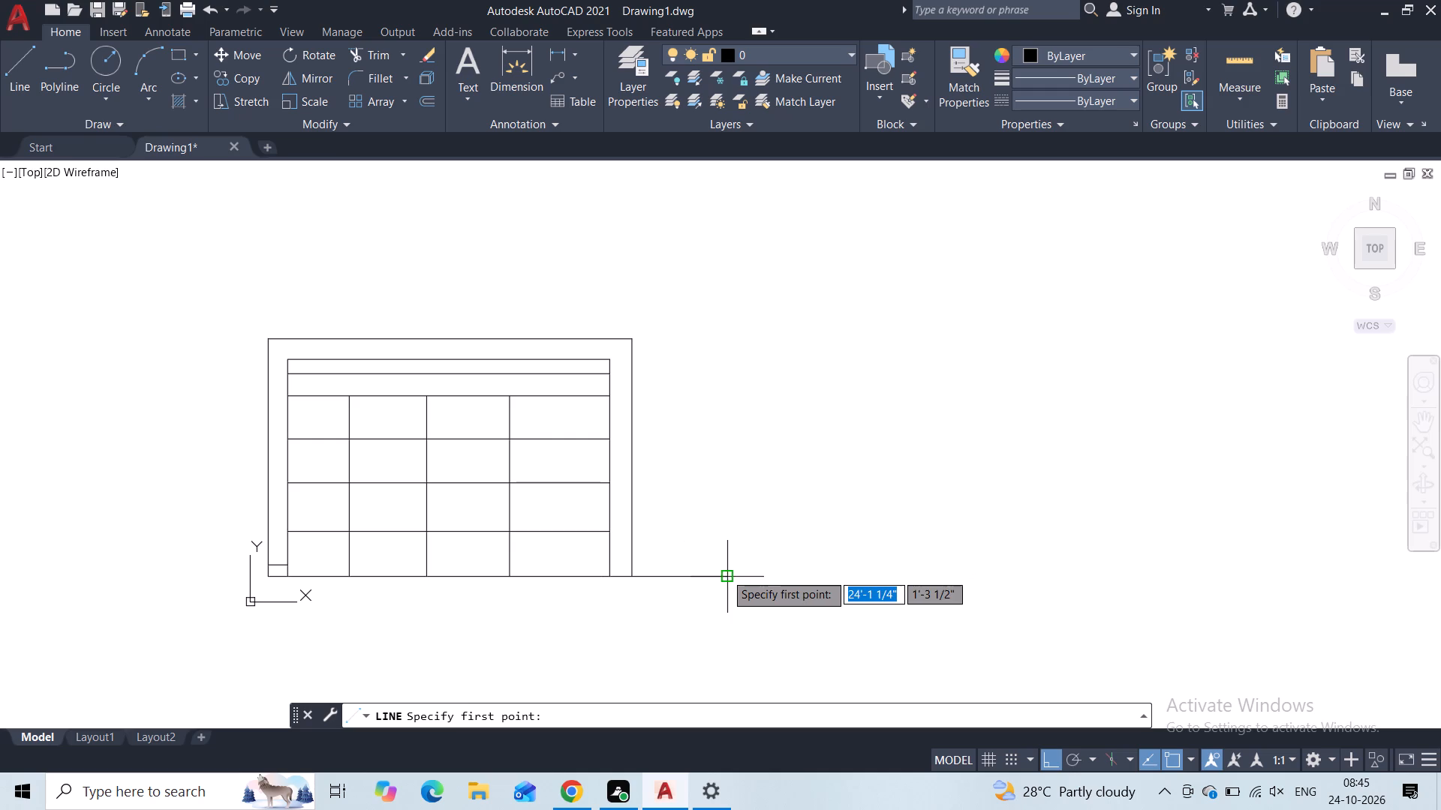
pyautogui.moveTo(725, 573); pyautogui.dragTo(725, 559)
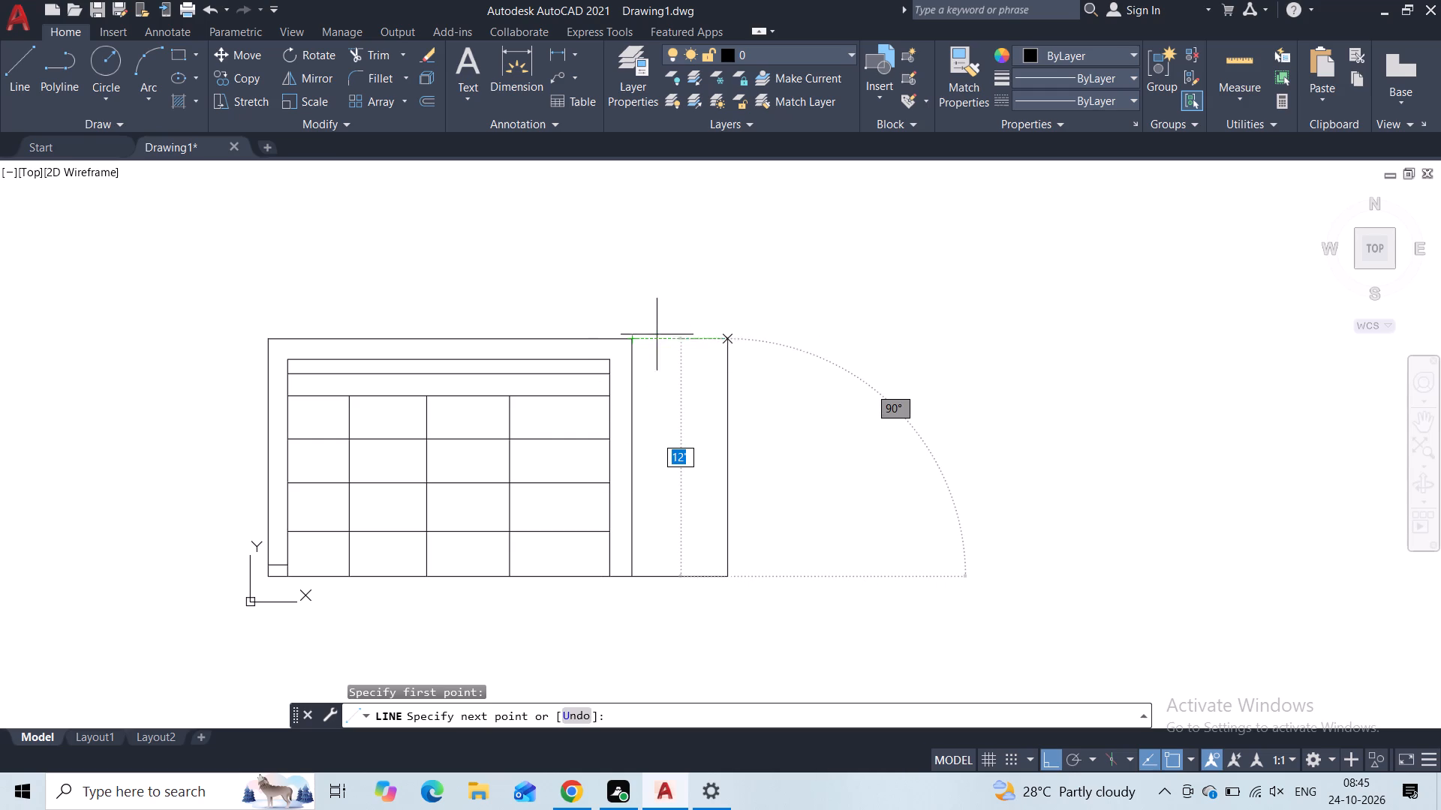
pyautogui.click(725, 342)
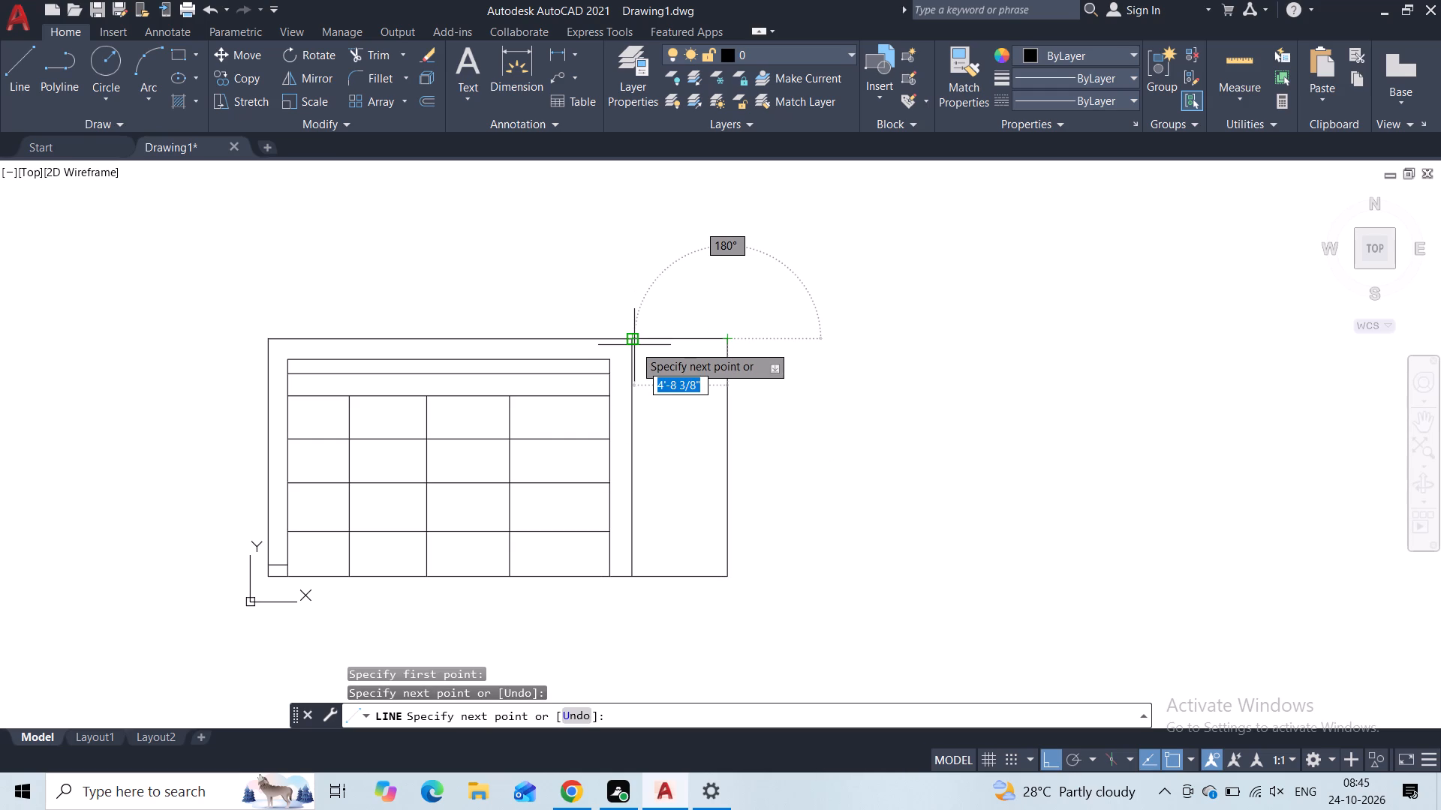
pyautogui.click(634, 345)
pyautogui.press('Escape')
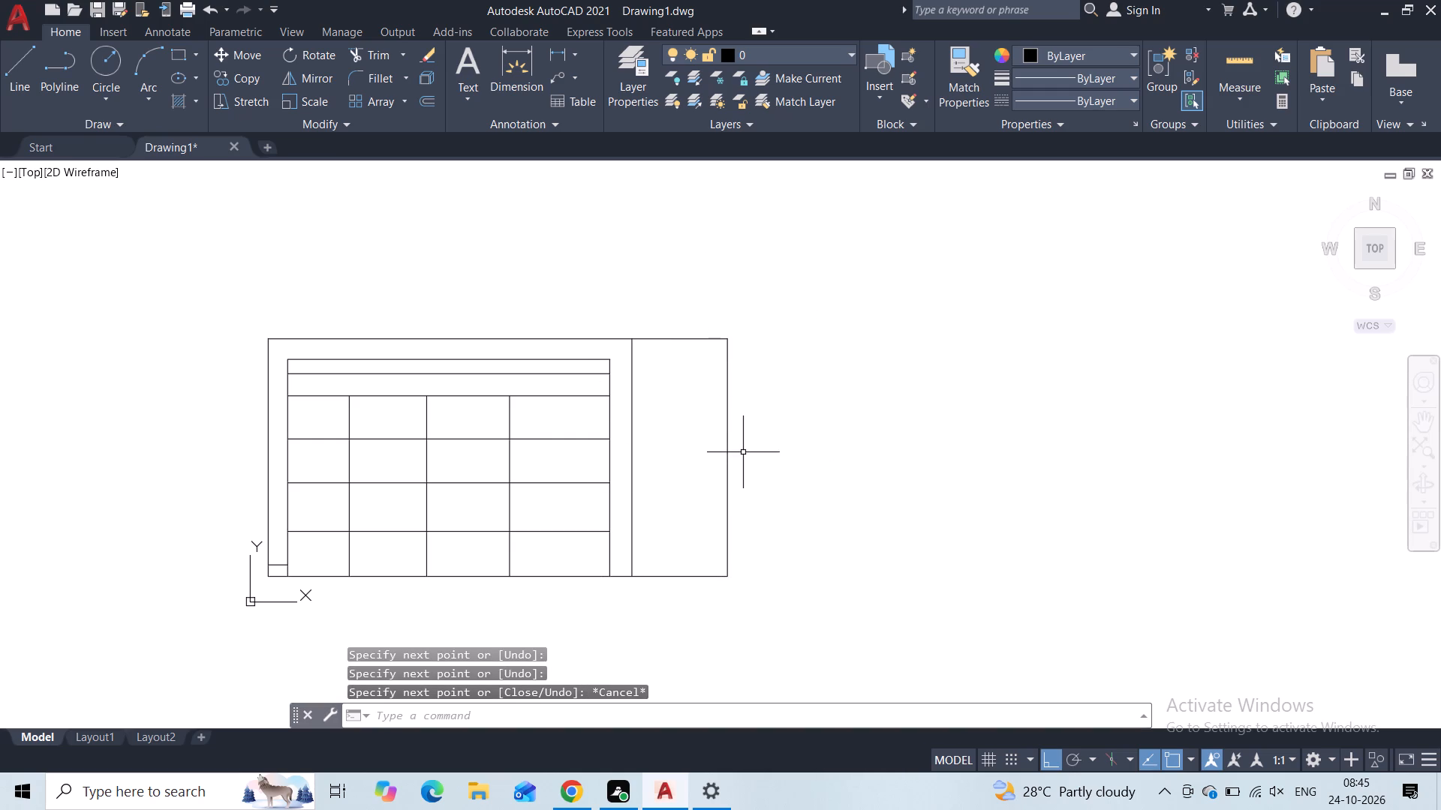
# Draw a rectangle about 3'-4 7/16" wide and 9'-10 7/16" high inside the side bay, inset from its edges.
pyautogui.scroll(1, 694, 457)
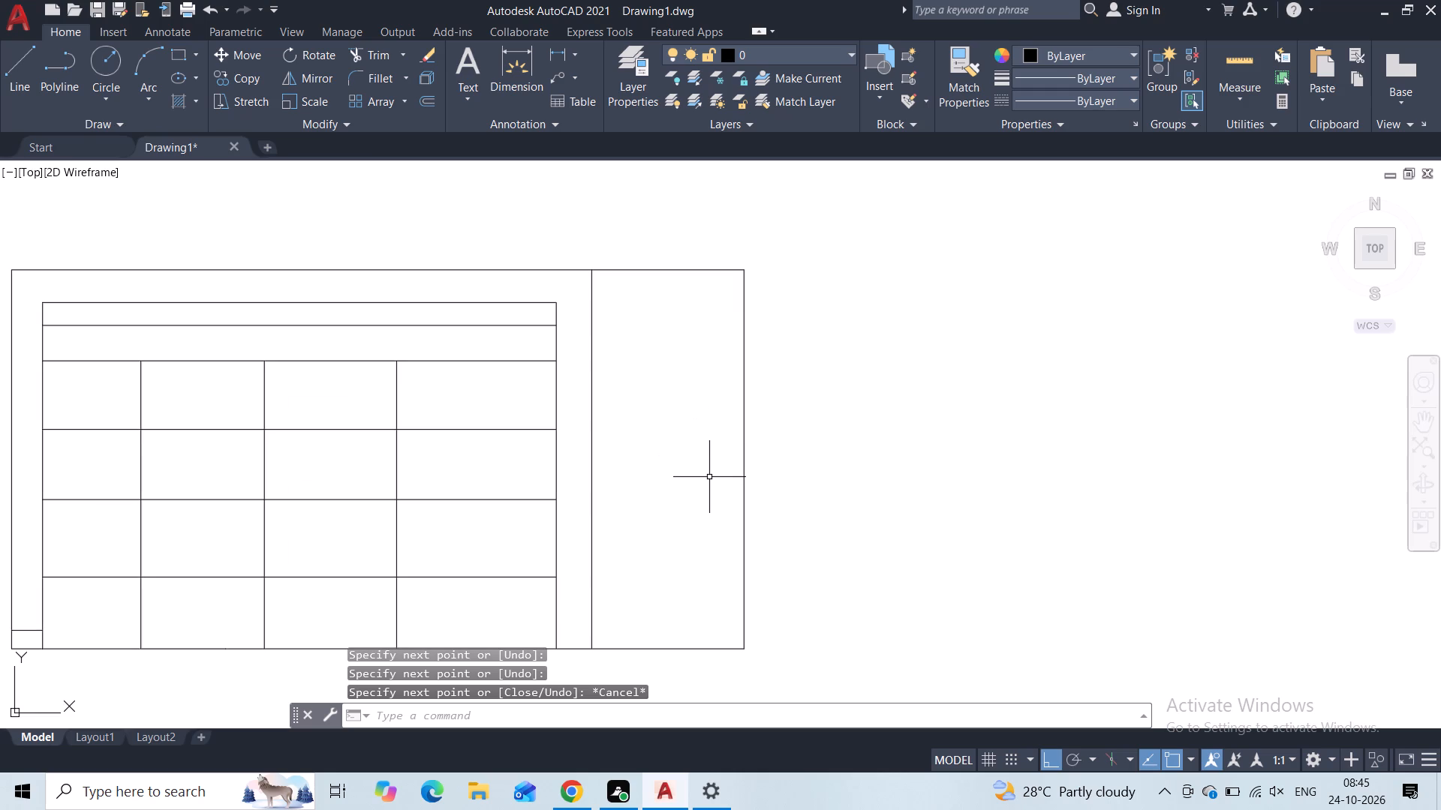
pyautogui.click(182, 58)
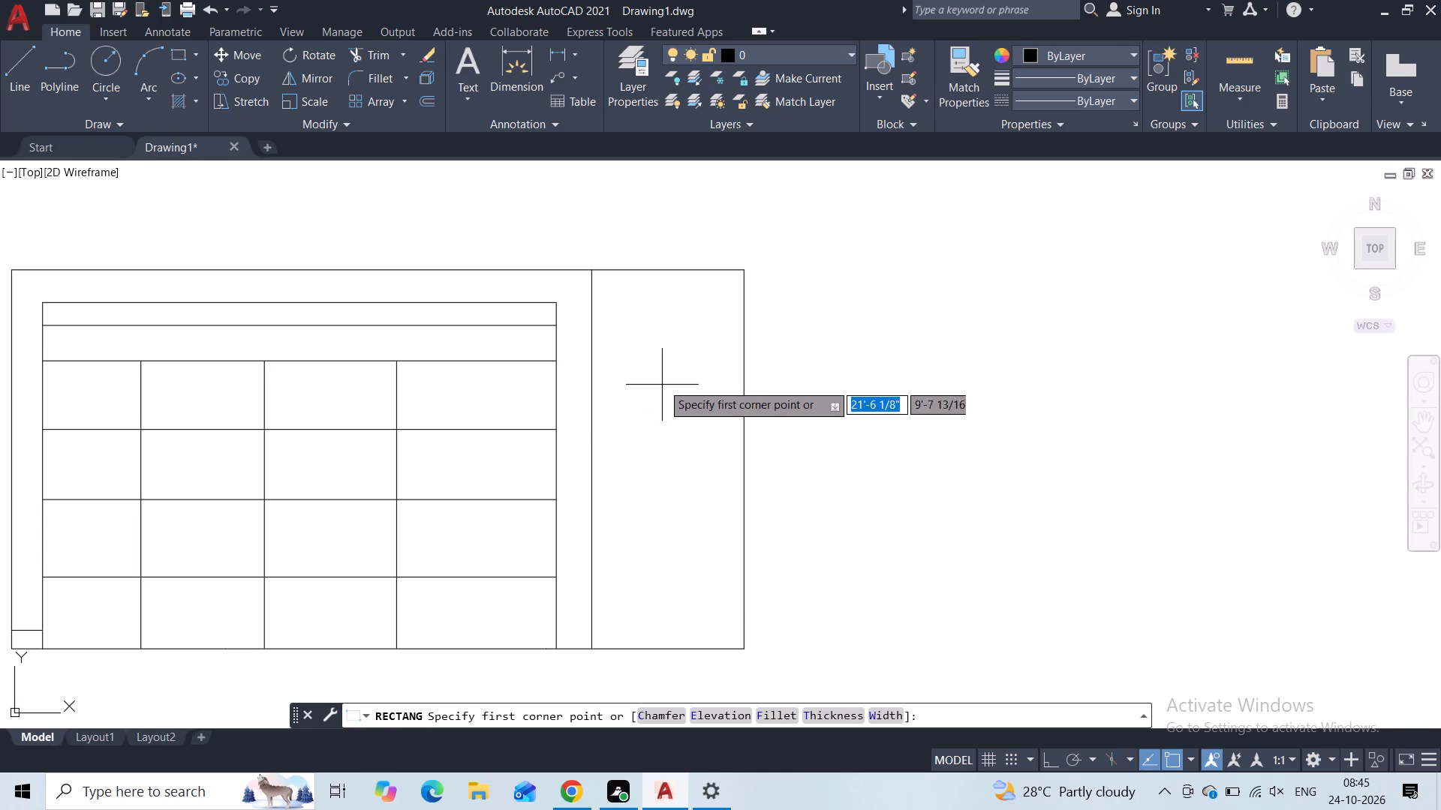
pyautogui.click(615, 308)
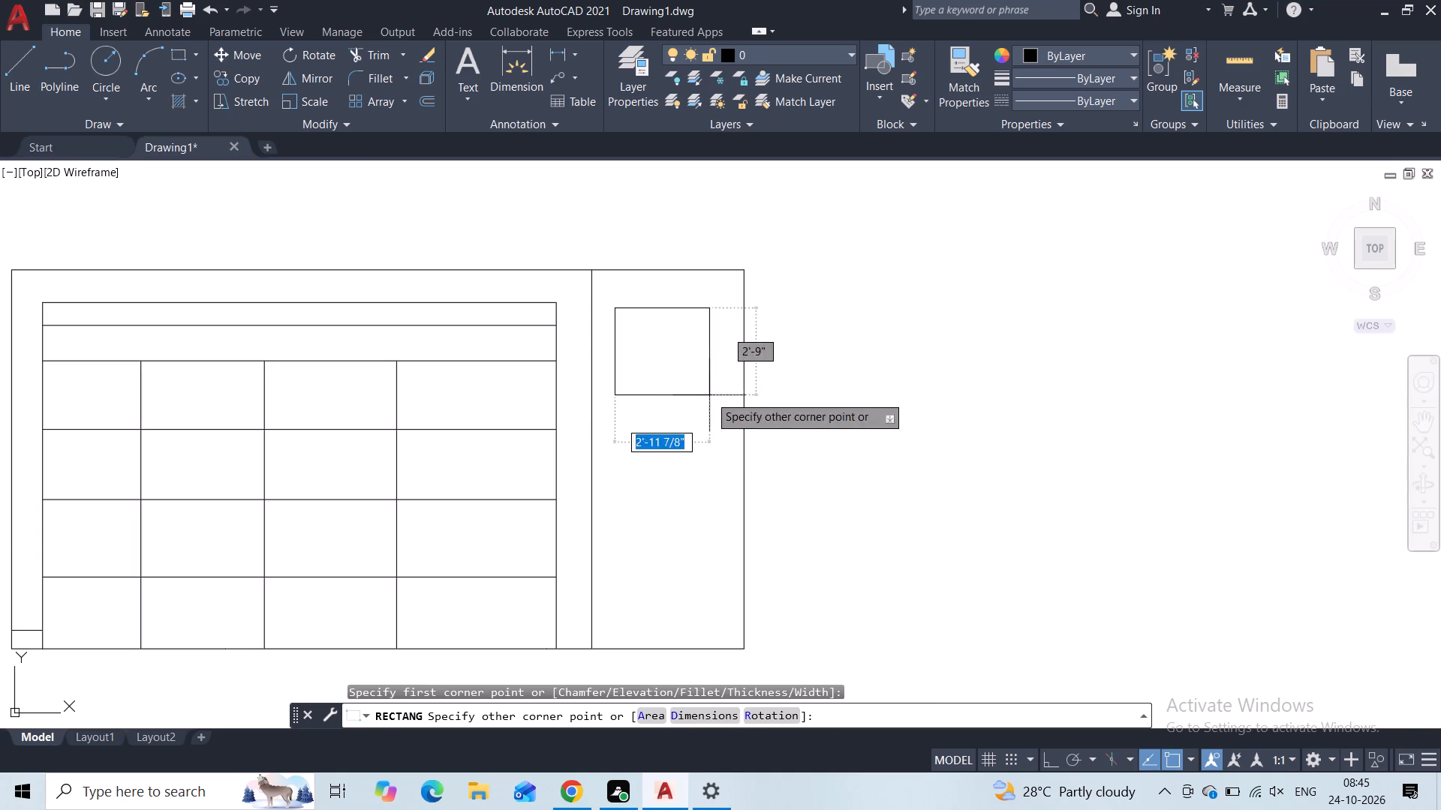
pyautogui.click(721, 620)
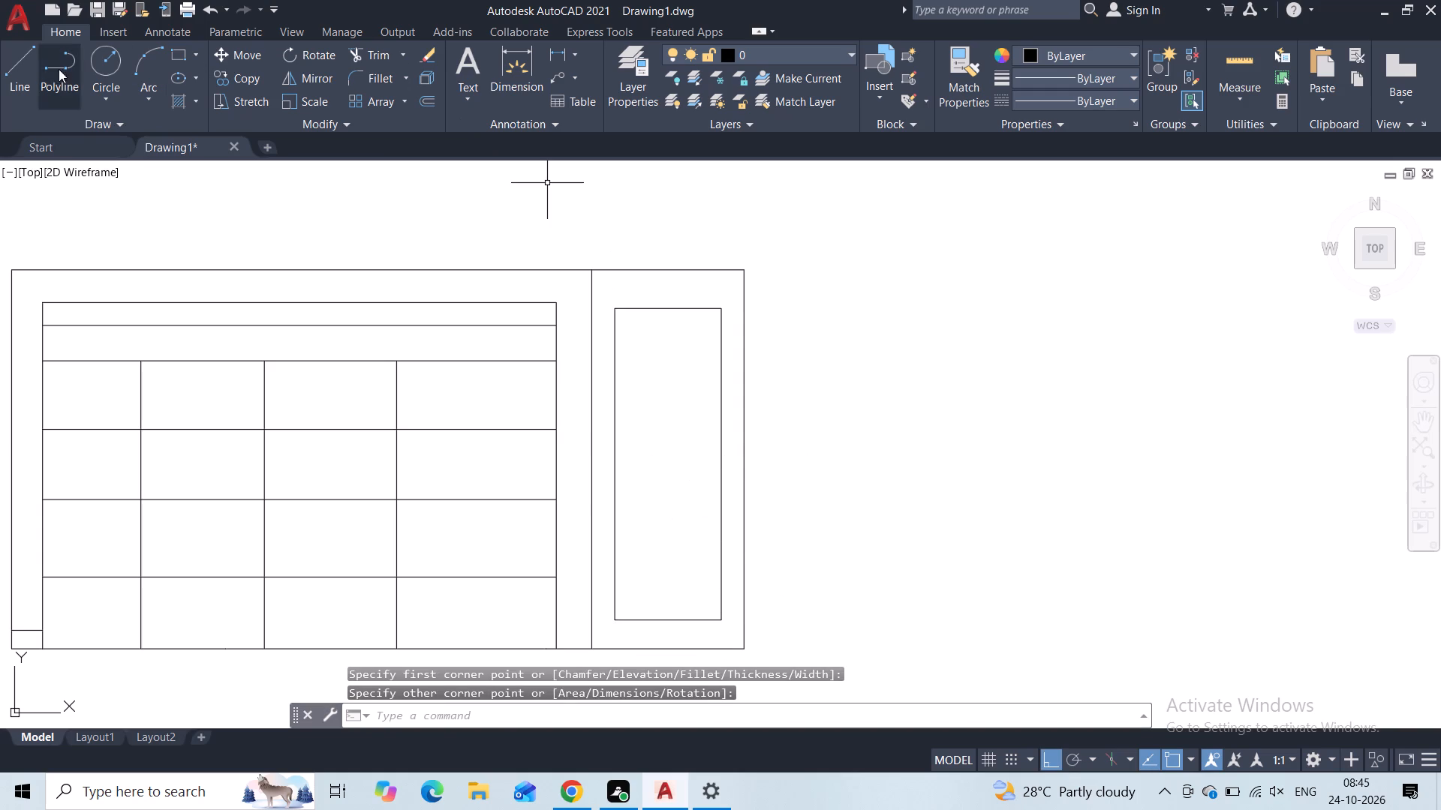
# Draw diagonal lines joining the side-bay rectangle's two top corners to the bay's matching outer top corners.
pyautogui.click(23, 64)
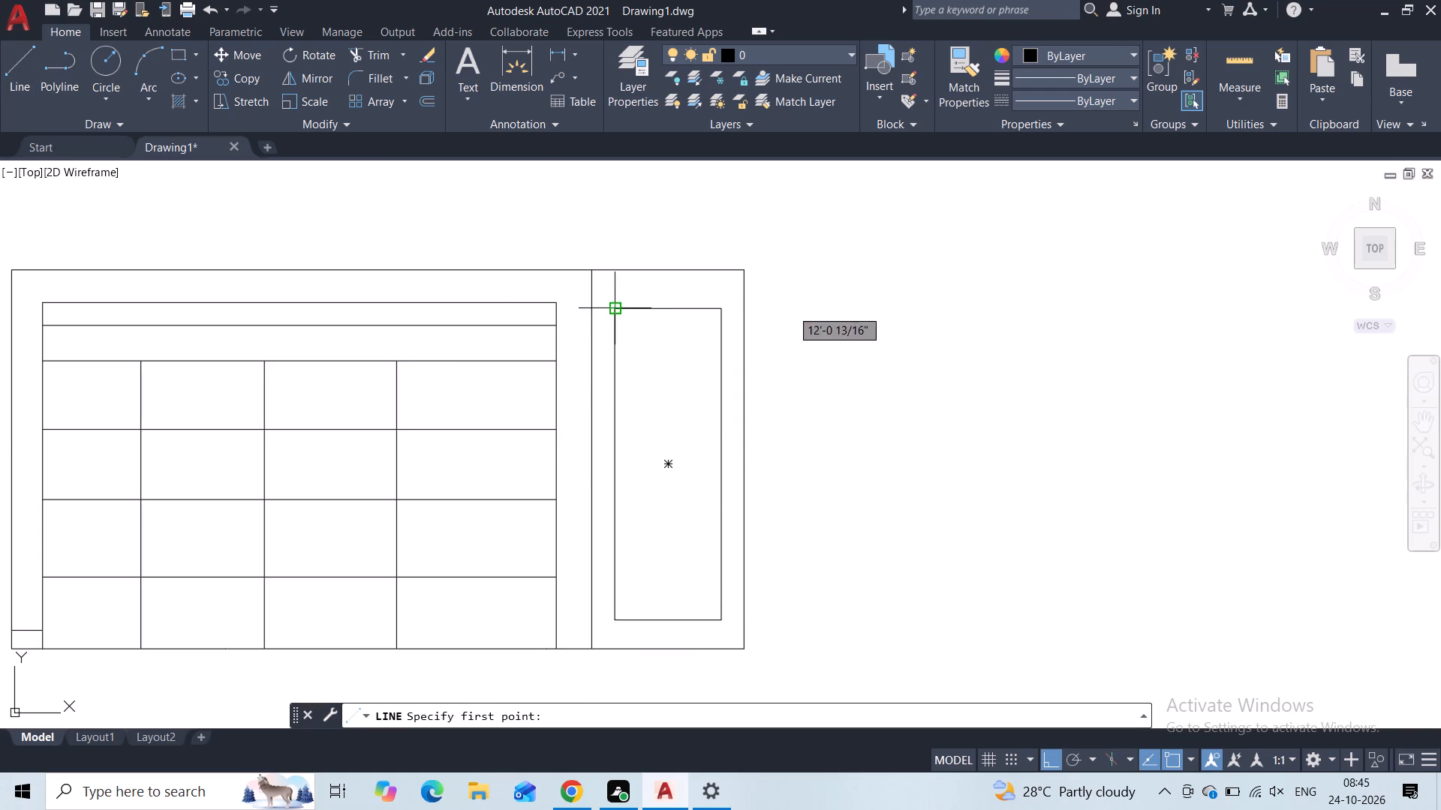
pyautogui.click(615, 309)
pyautogui.click(588, 274)
pyautogui.press('Escape')
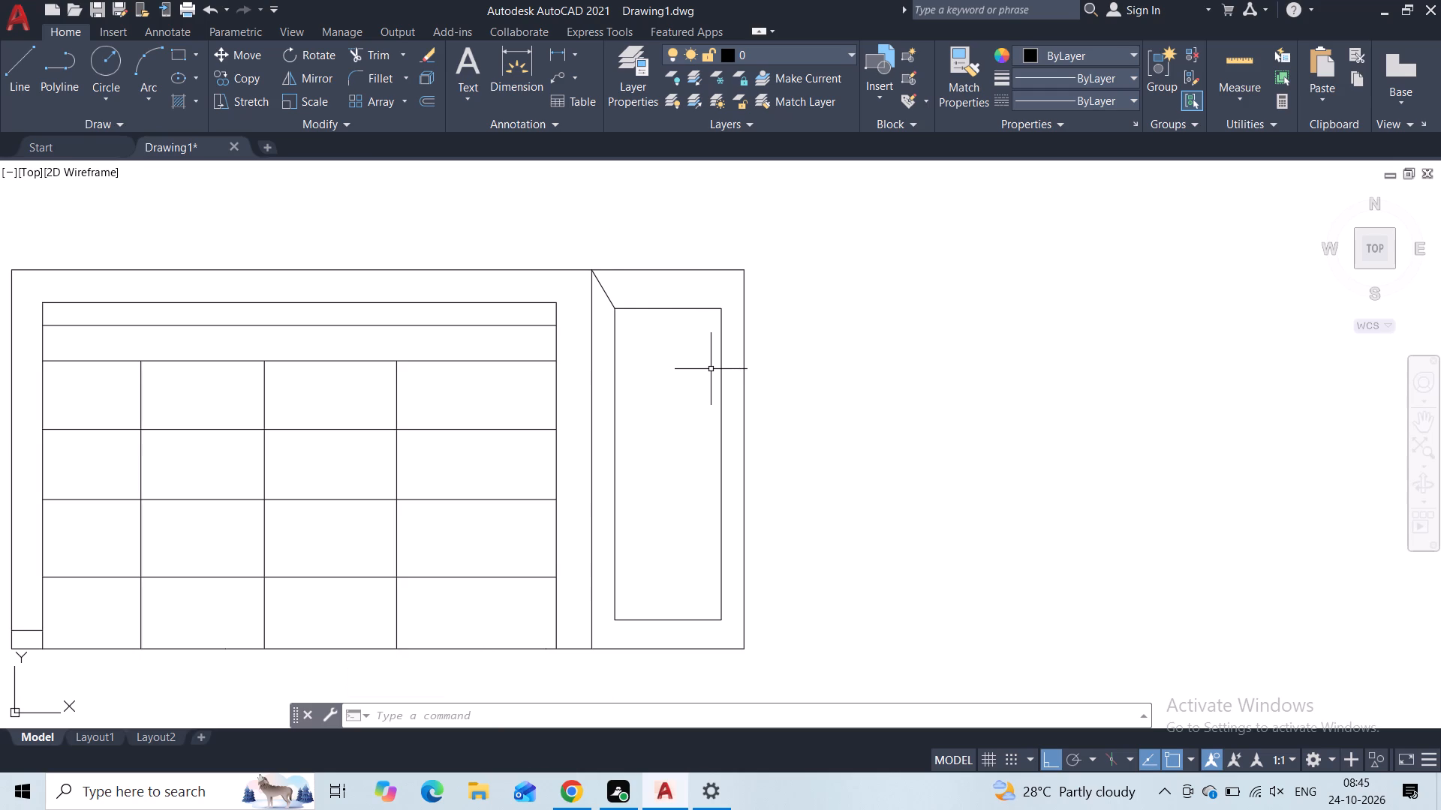
pyautogui.press('space')
pyautogui.click(721, 310)
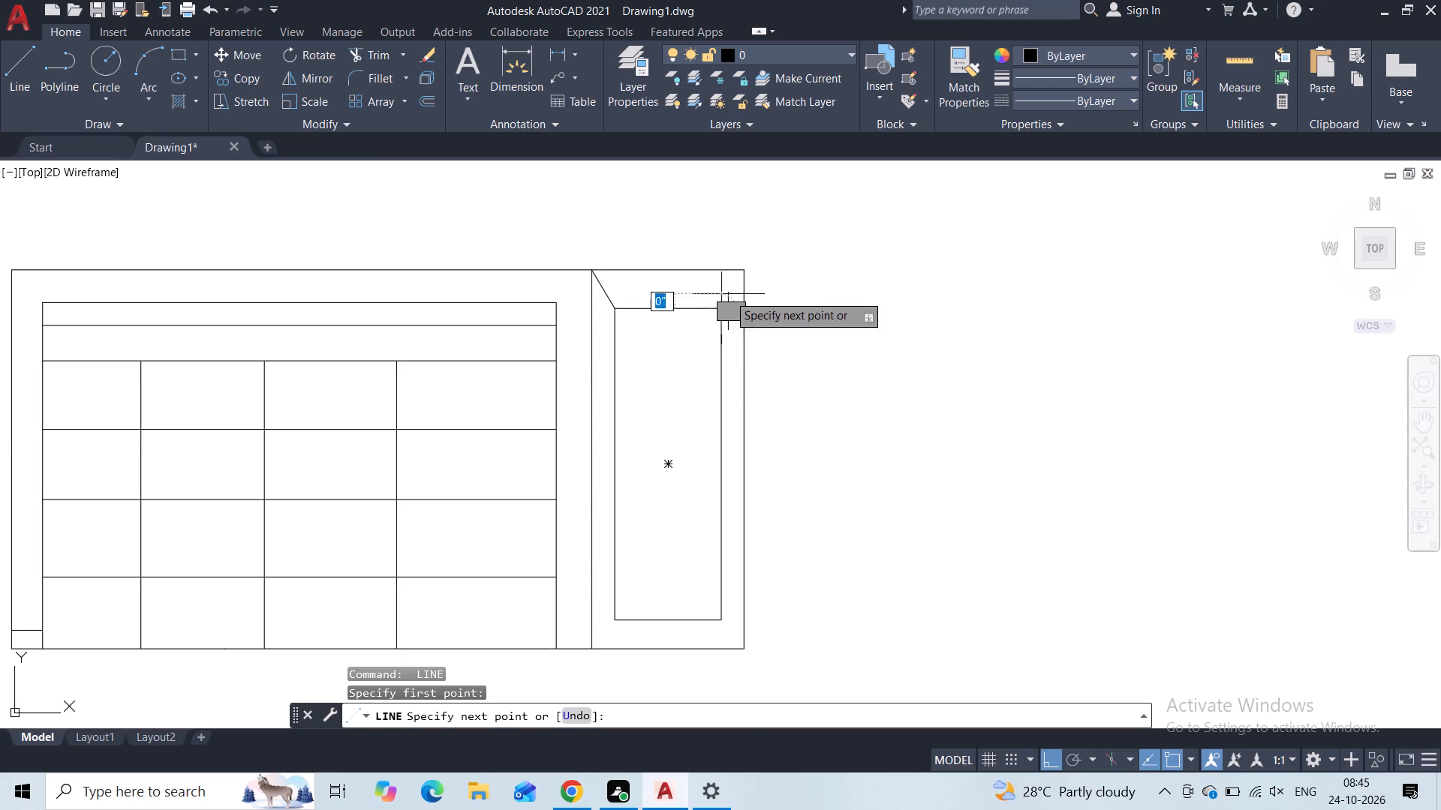
pyautogui.click(740, 274)
pyautogui.press('Escape')
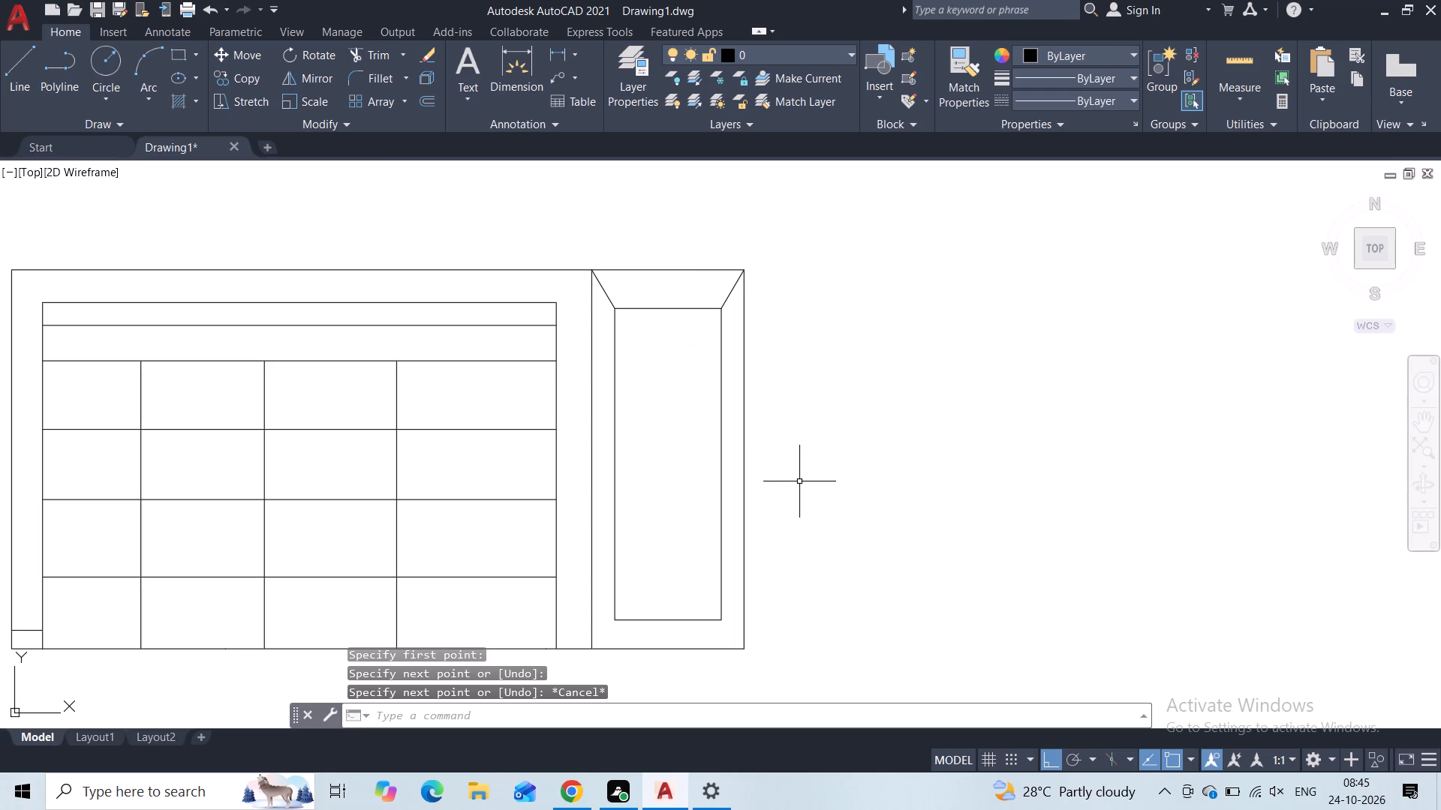
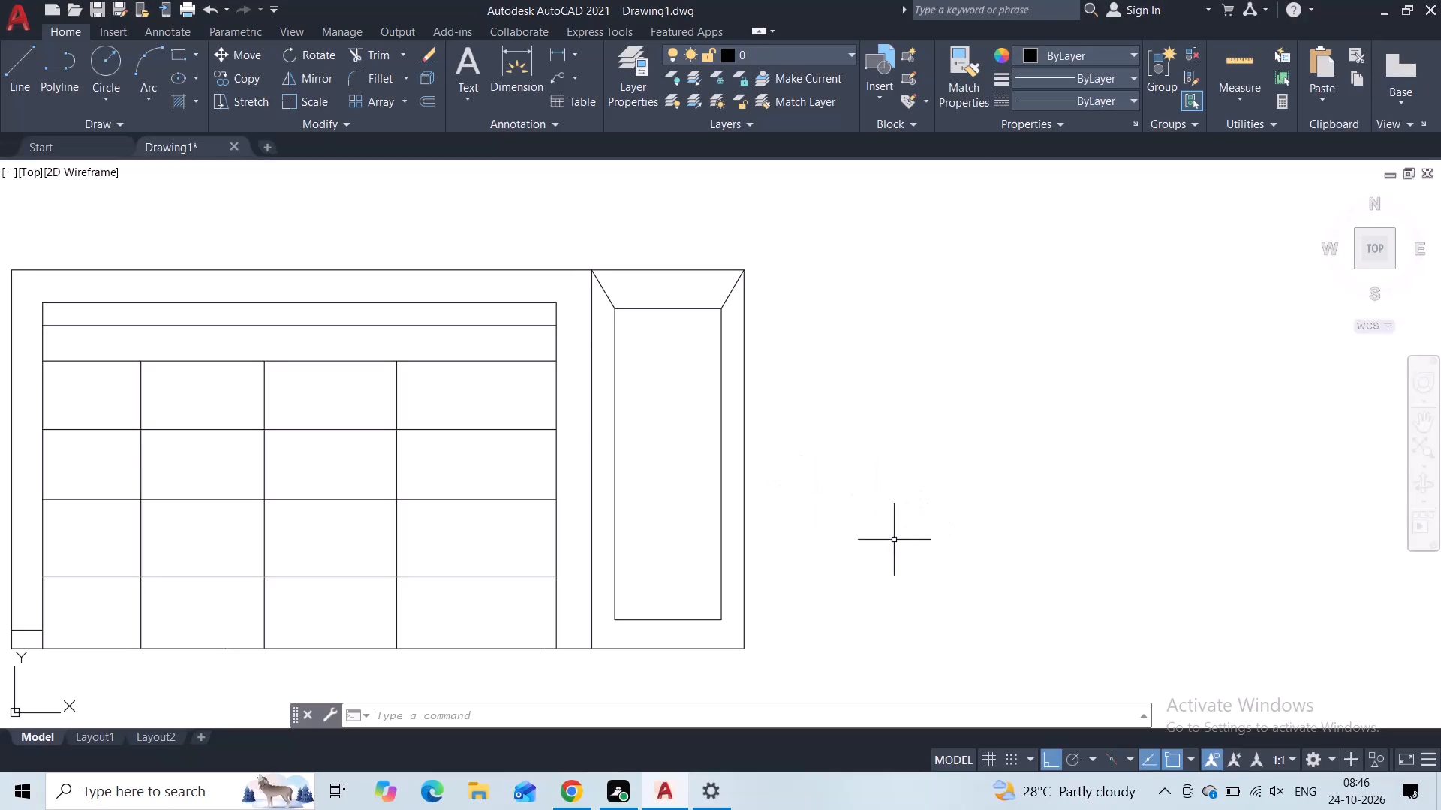
# Draw diagonal lines joining the side-bay rectangle's two bottom corners to the bay's matching outer bottom corners.
pyautogui.click(12, 82)
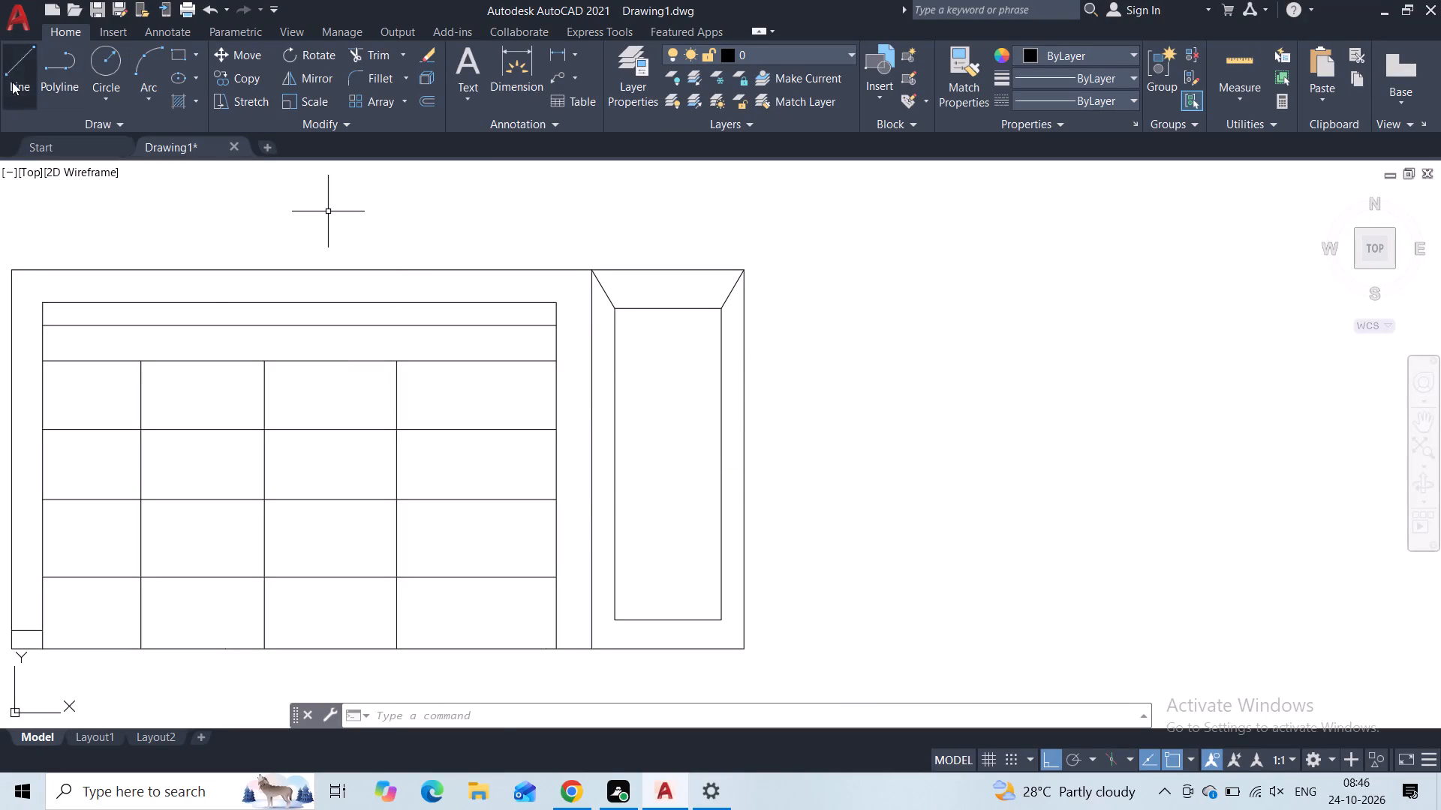
pyautogui.moveTo(666, 535); pyautogui.dragTo(665, 537, button='middle')
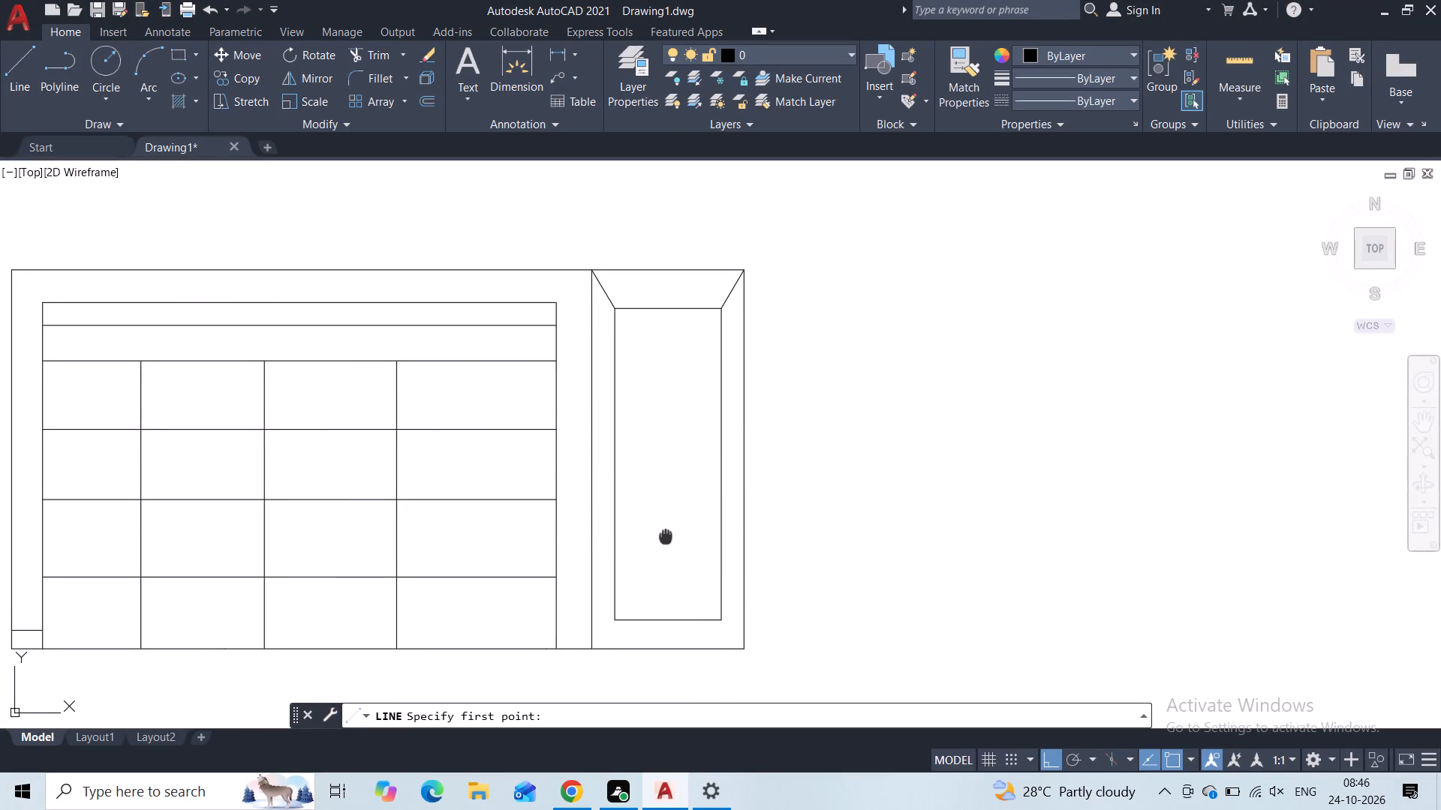
pyautogui.moveTo(665, 537); pyautogui.dragTo(660, 502, button='middle')
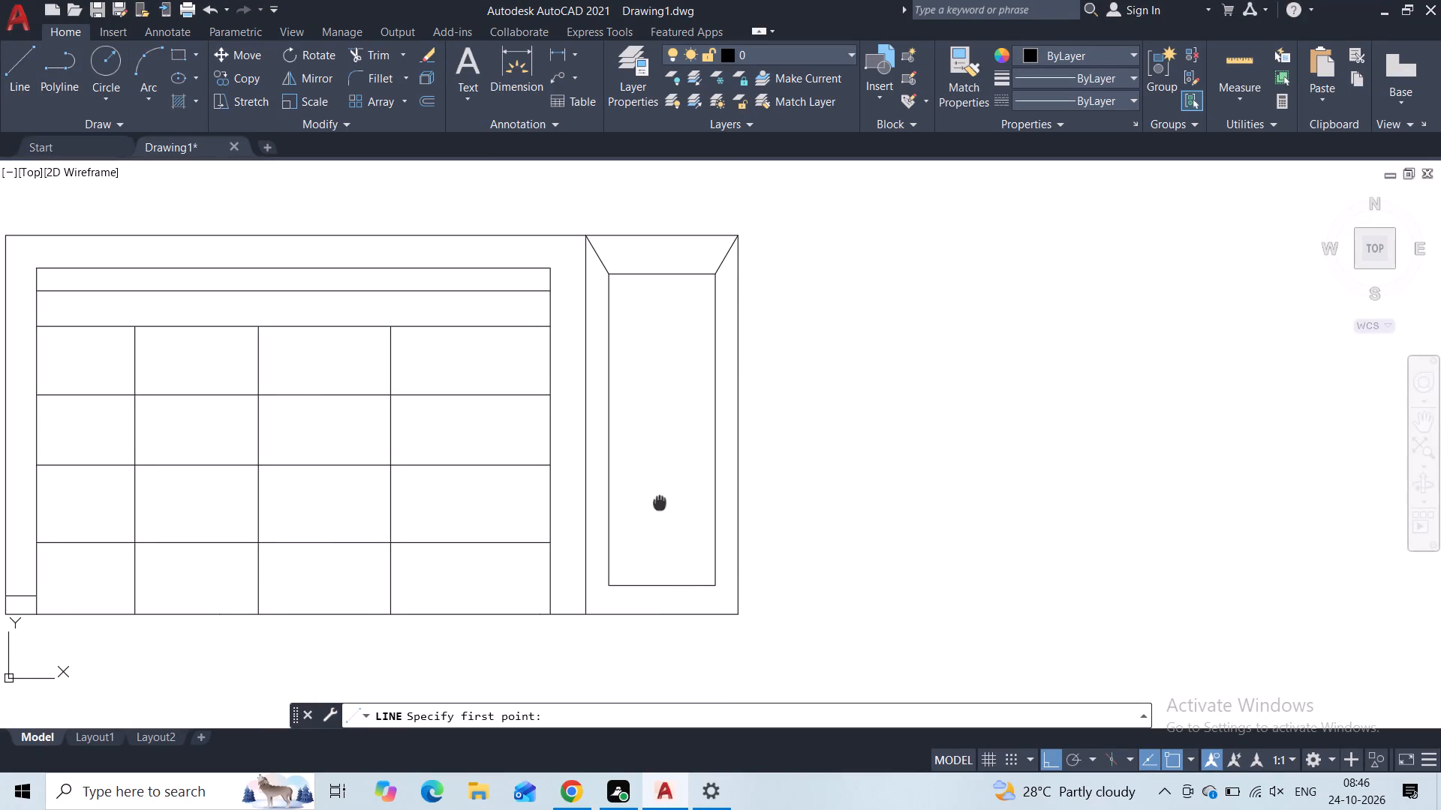
pyautogui.moveTo(660, 502); pyautogui.dragTo(660, 496, button='middle')
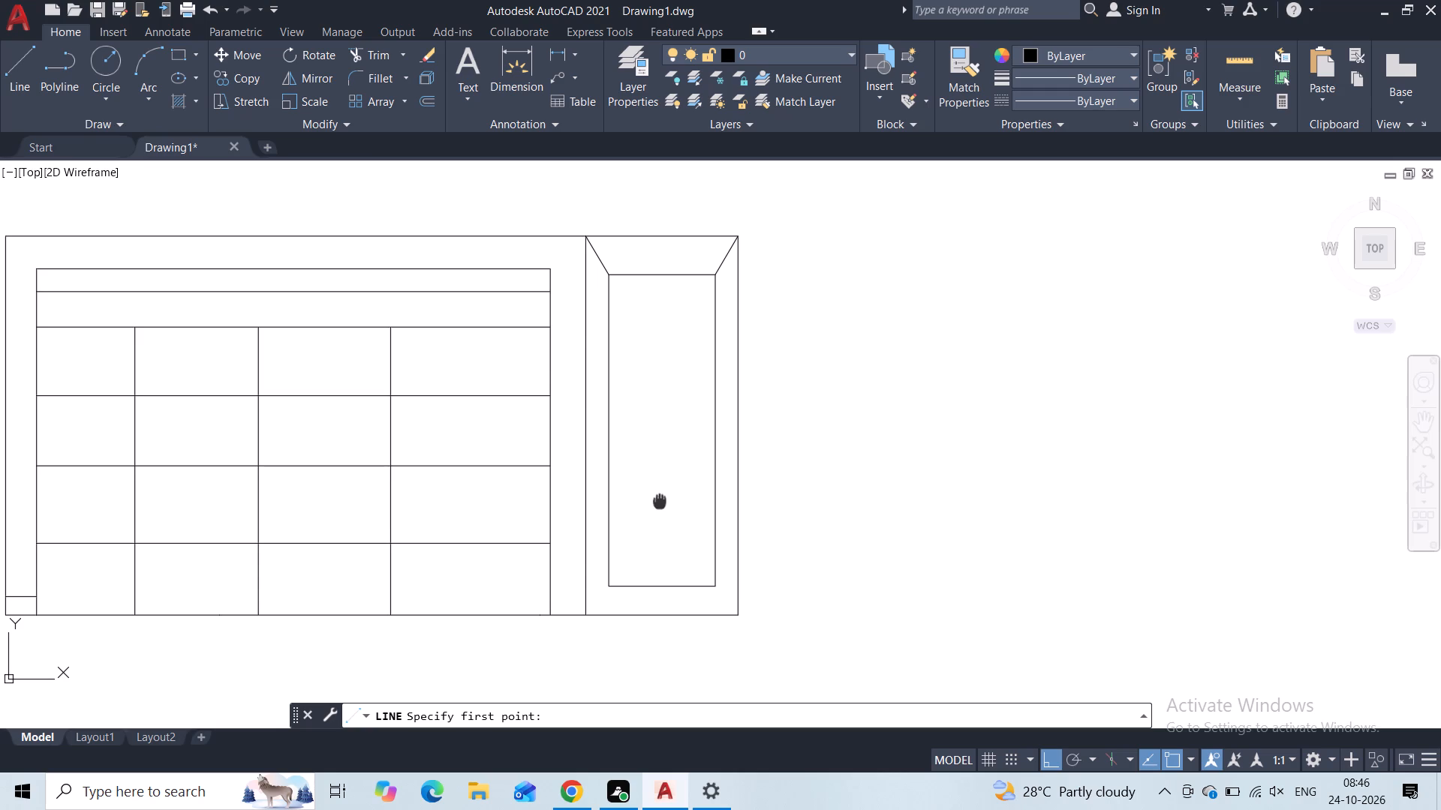
pyautogui.moveTo(660, 496); pyautogui.dragTo(655, 403, button='middle')
pyautogui.click(606, 489)
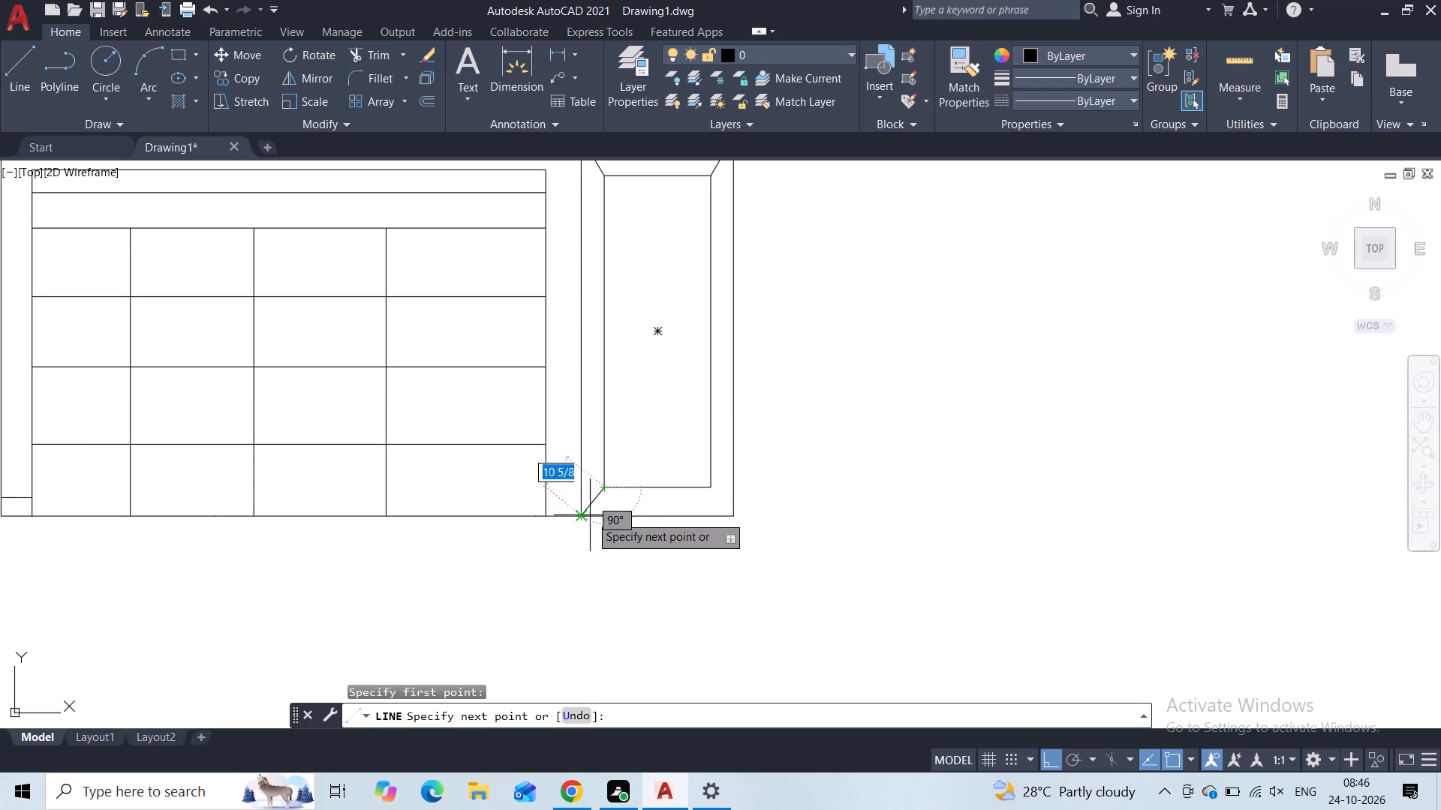
pyautogui.click(590, 515)
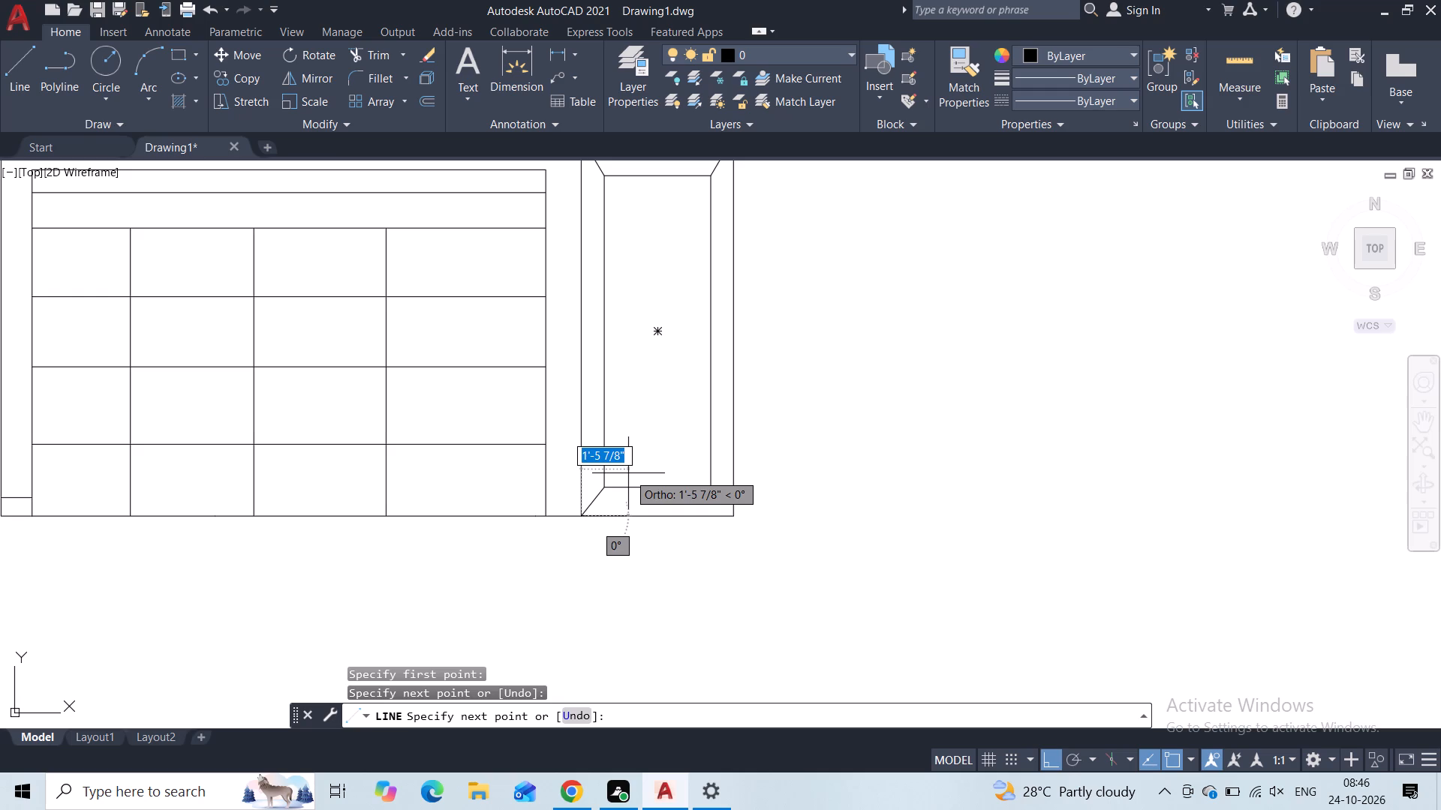
pyautogui.press('space')
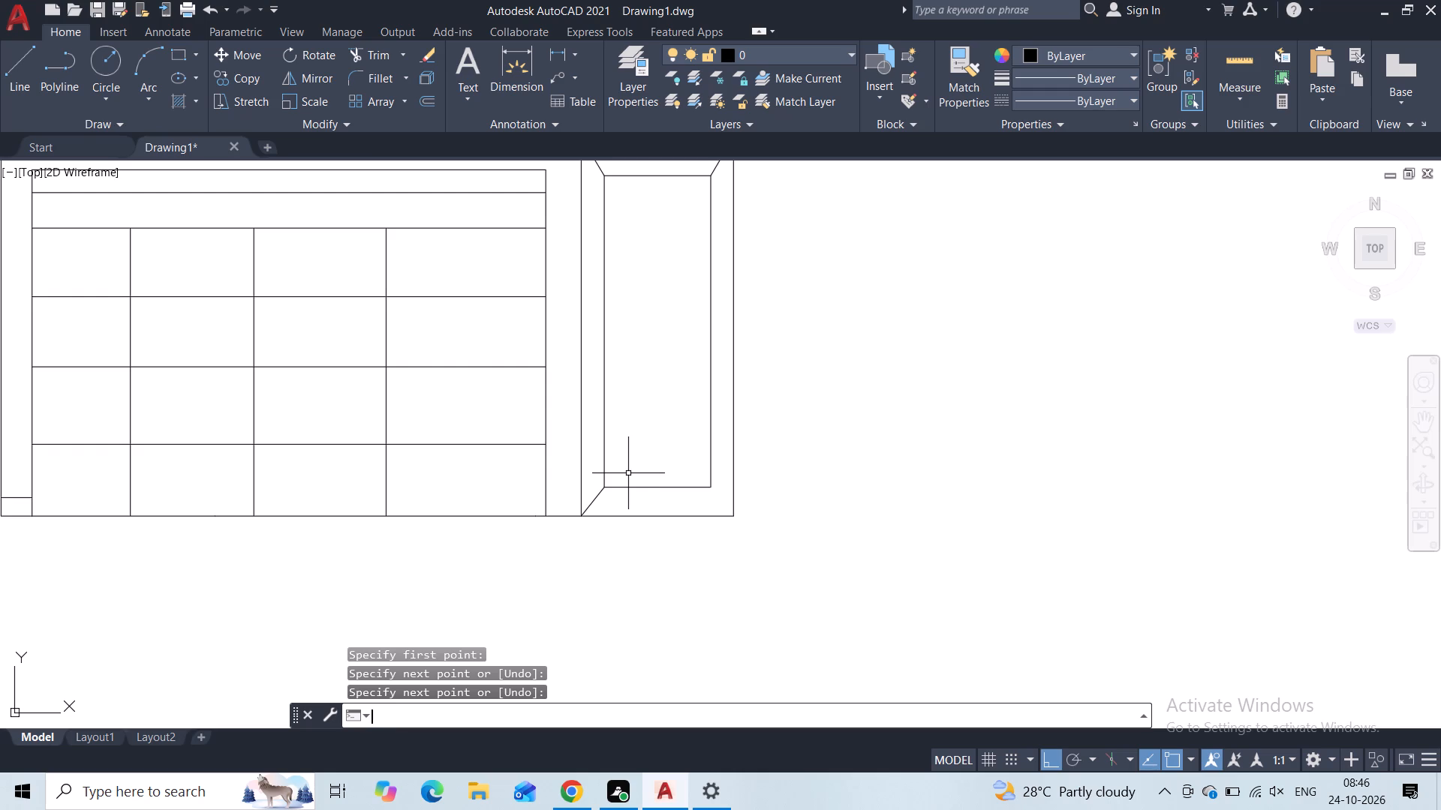
pyautogui.press('space')
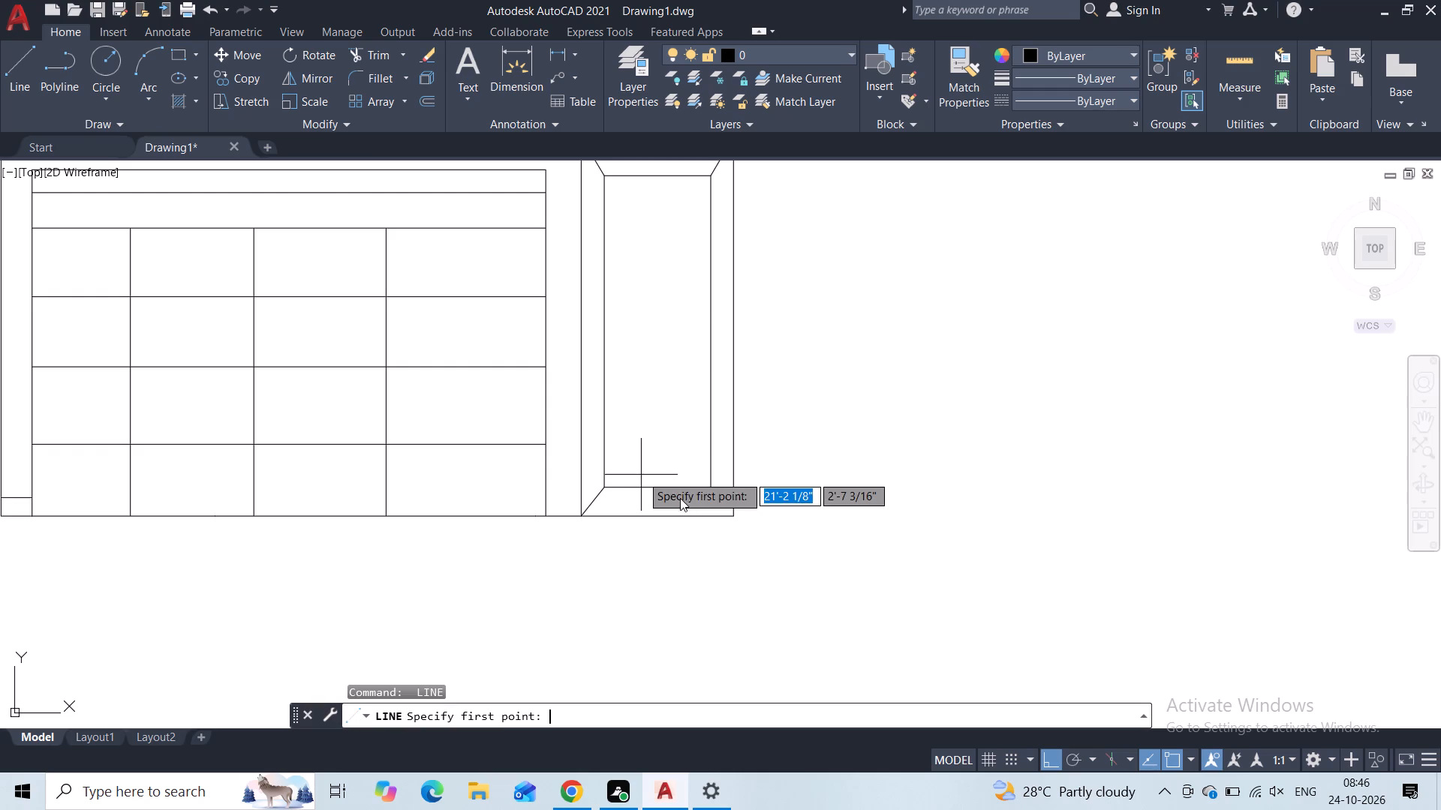
pyautogui.click(714, 488)
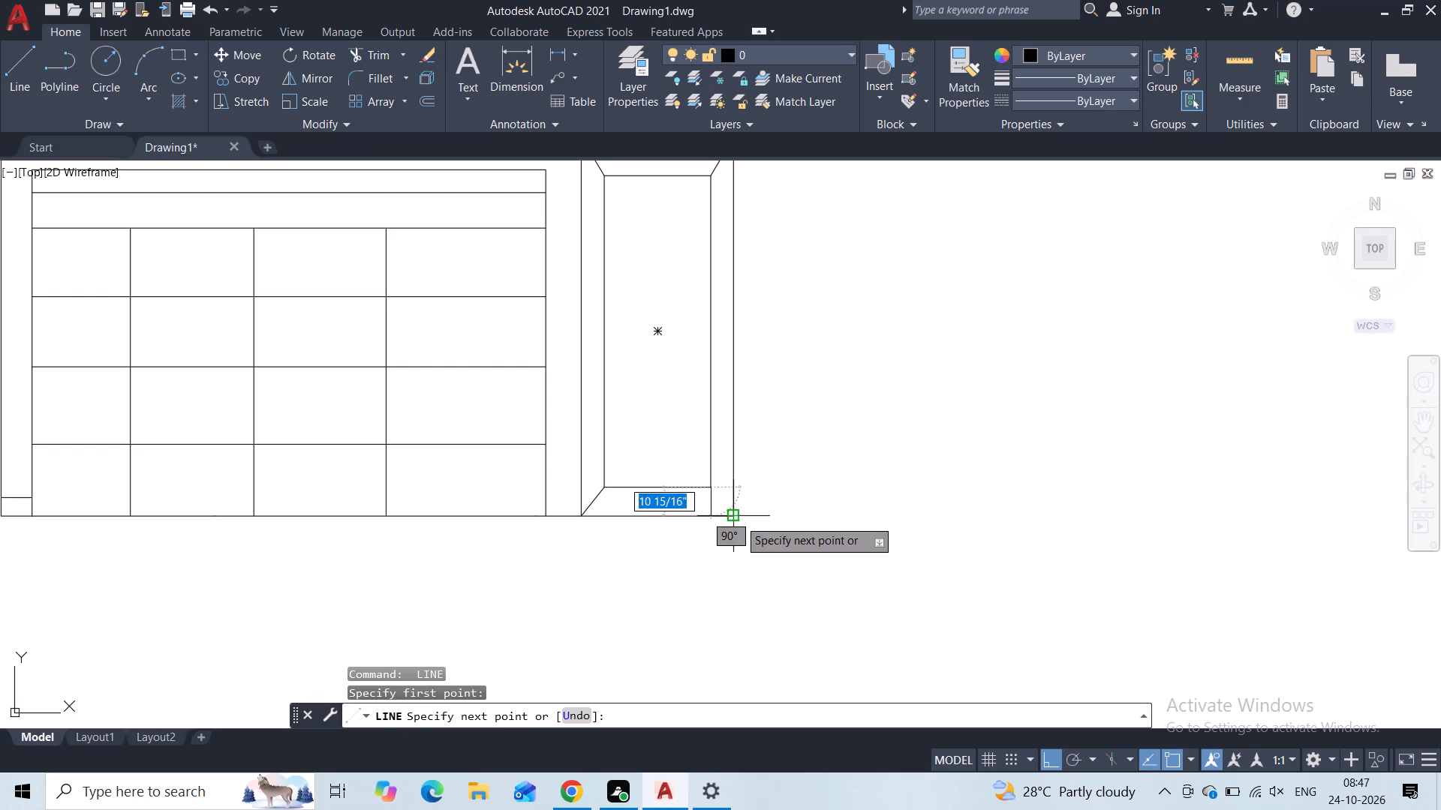
pyautogui.click(739, 519)
pyautogui.press('space')
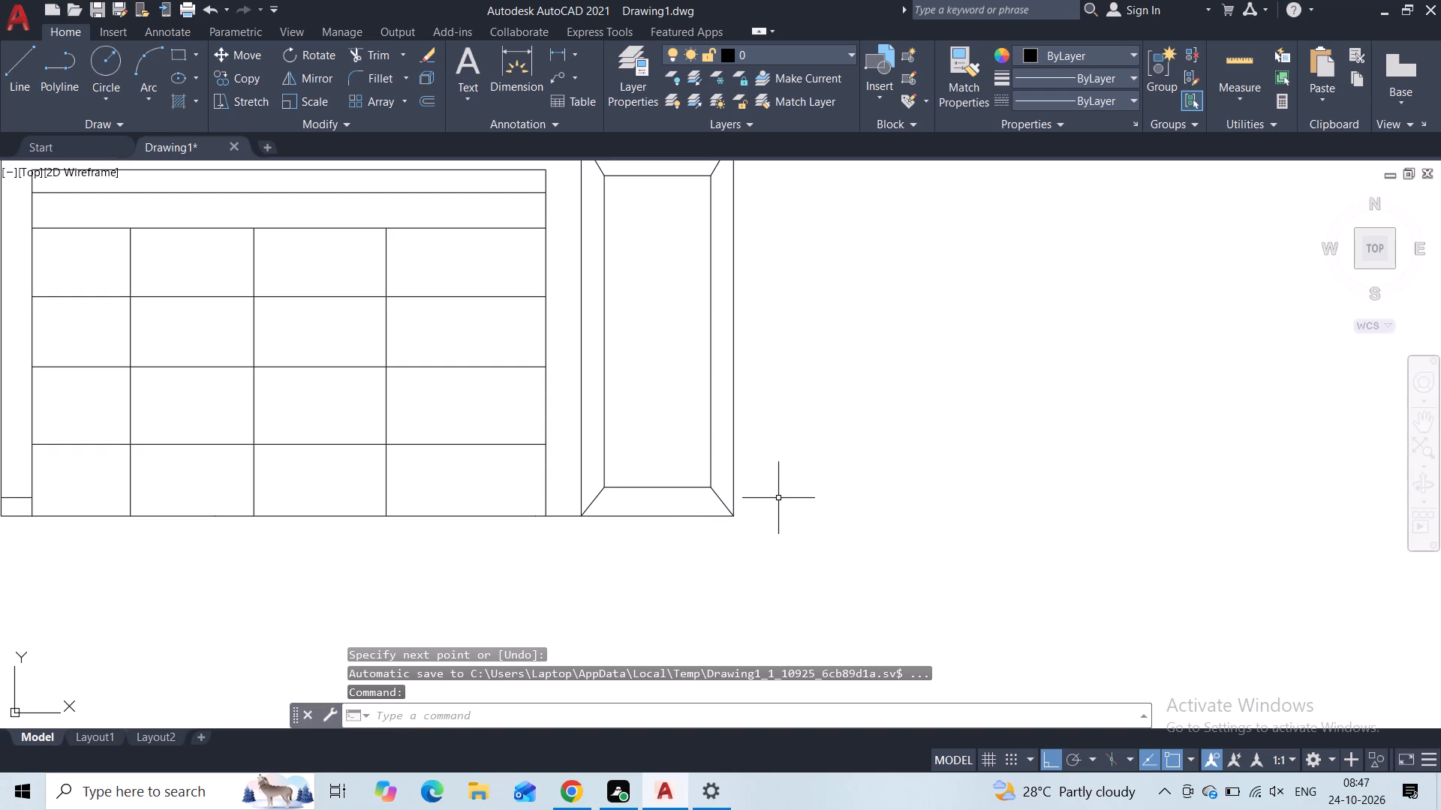
pyautogui.scroll(-1, 774, 467)
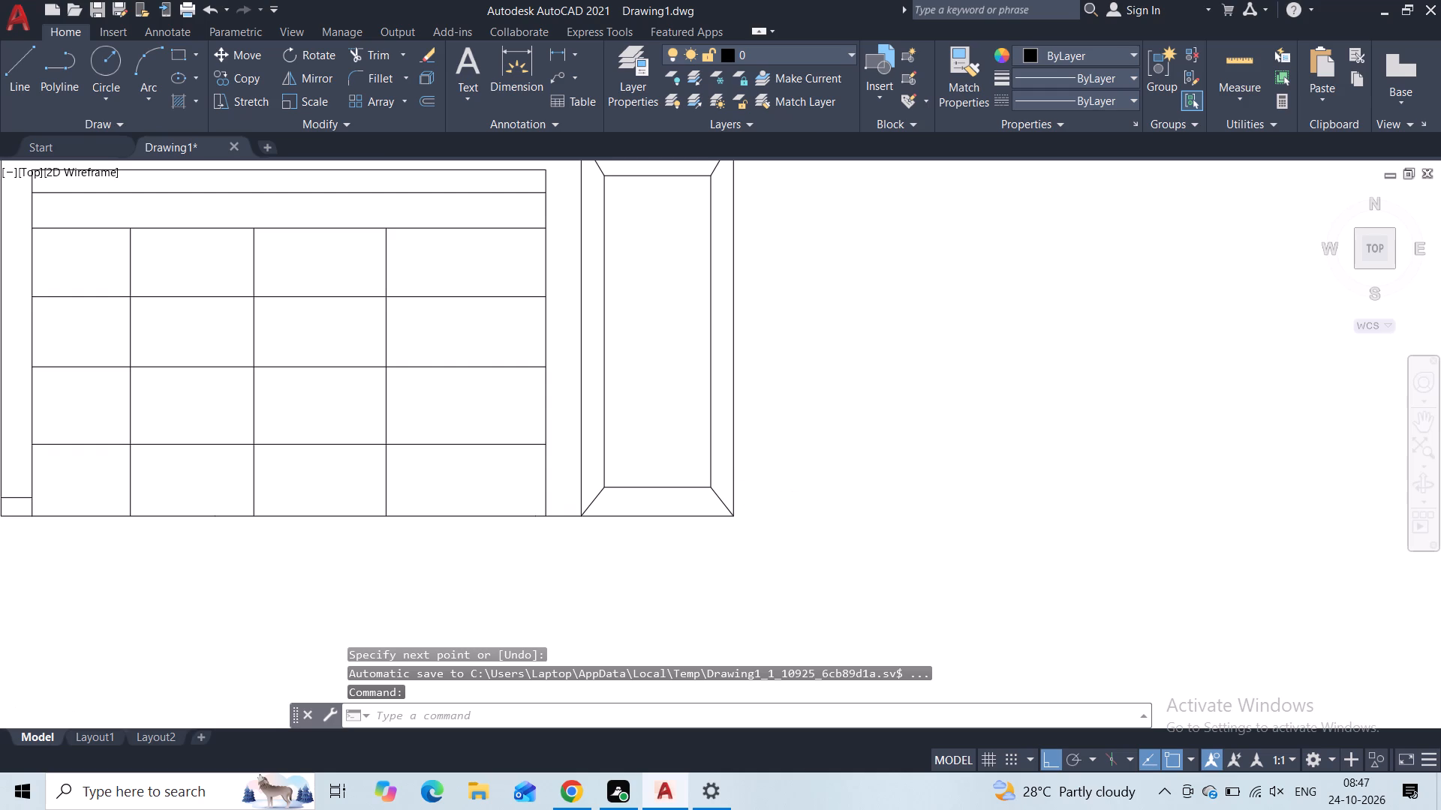
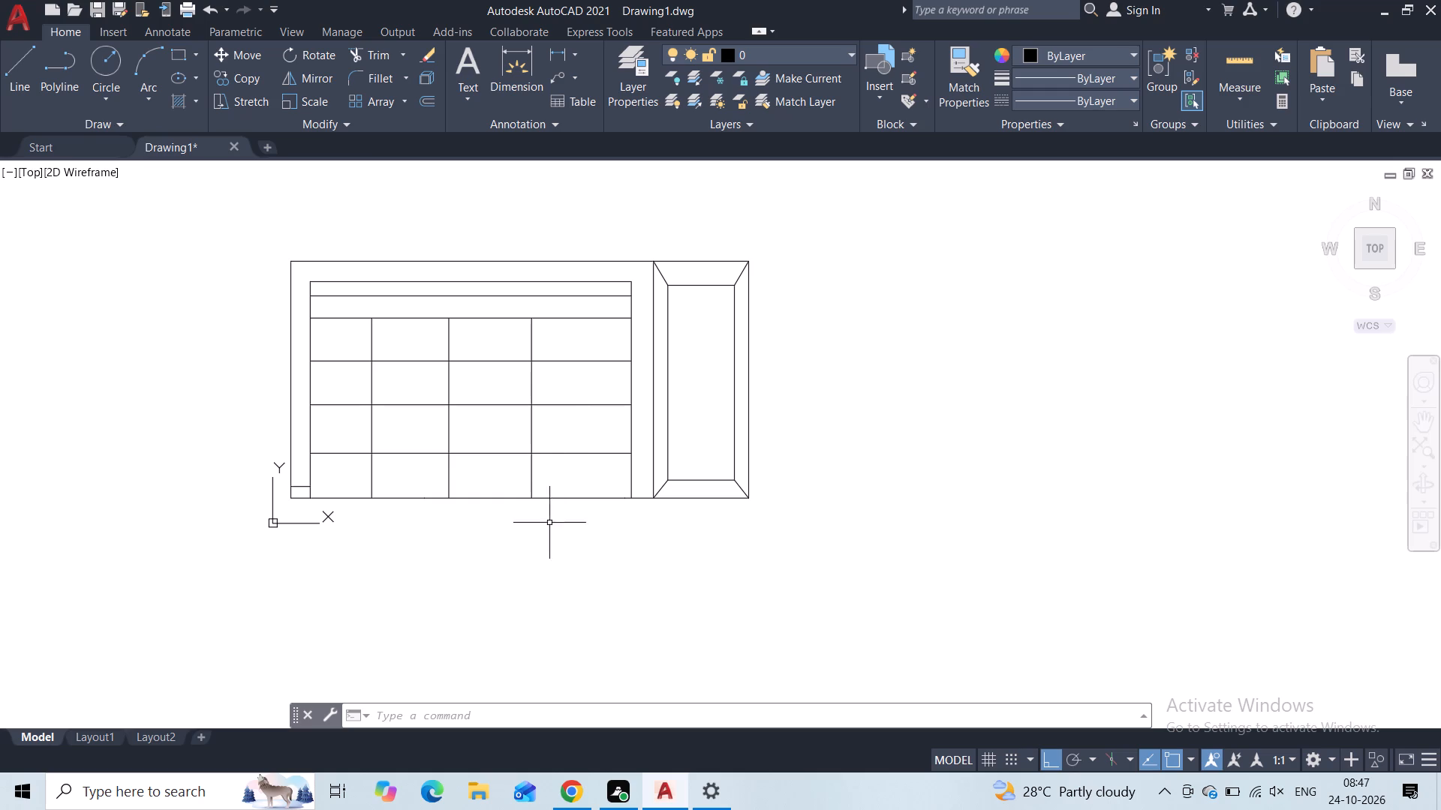
# Draw a rectangle about 2'-4" wide by 8'-4 1/2" high inside the side bay's inner panel.
pyautogui.scroll(1, 752, 304)
pyautogui.moveTo(783, 316); pyautogui.dragTo(746, 320, button='middle')
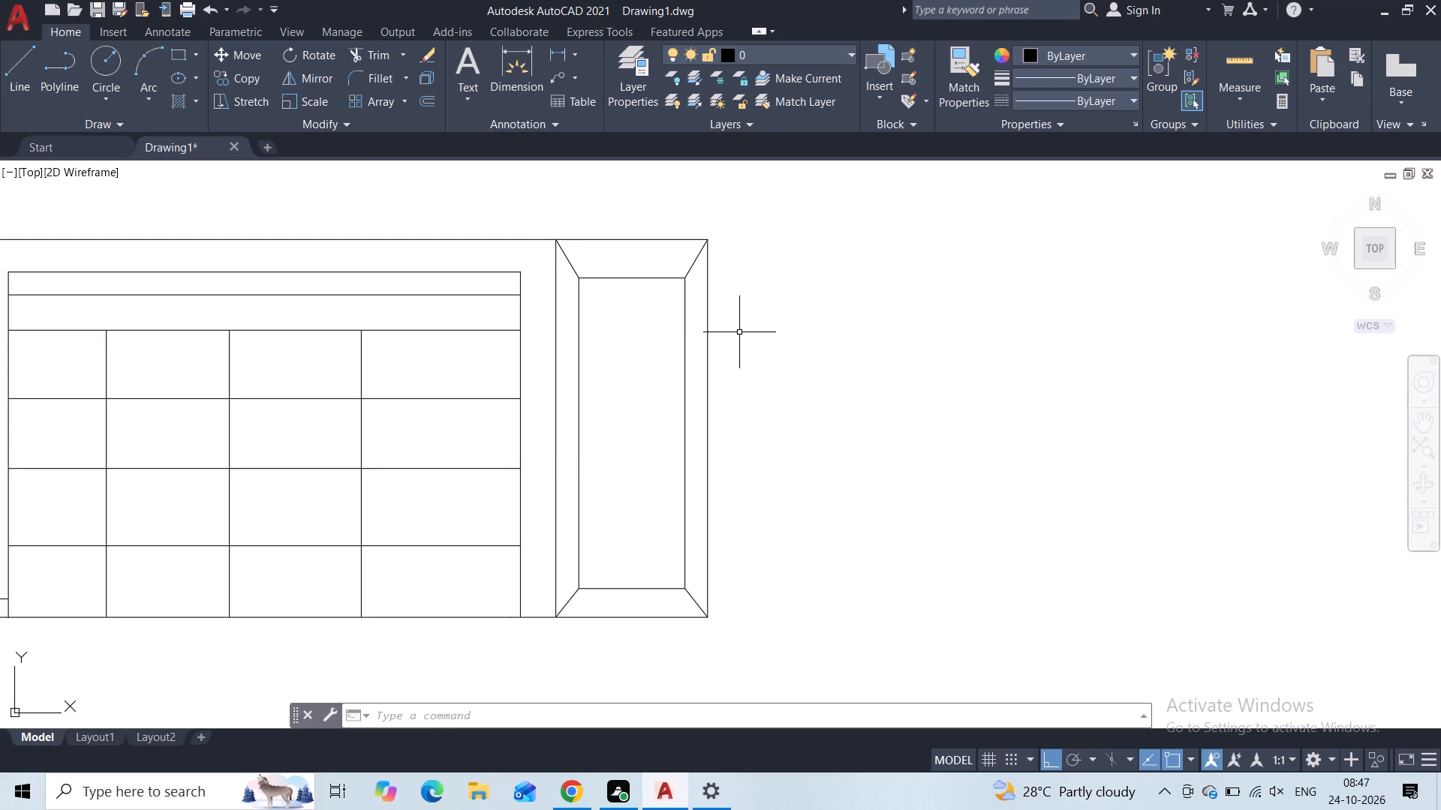
pyautogui.scroll(1, 655, 332)
pyautogui.moveTo(619, 364); pyautogui.dragTo(617, 365, button='middle')
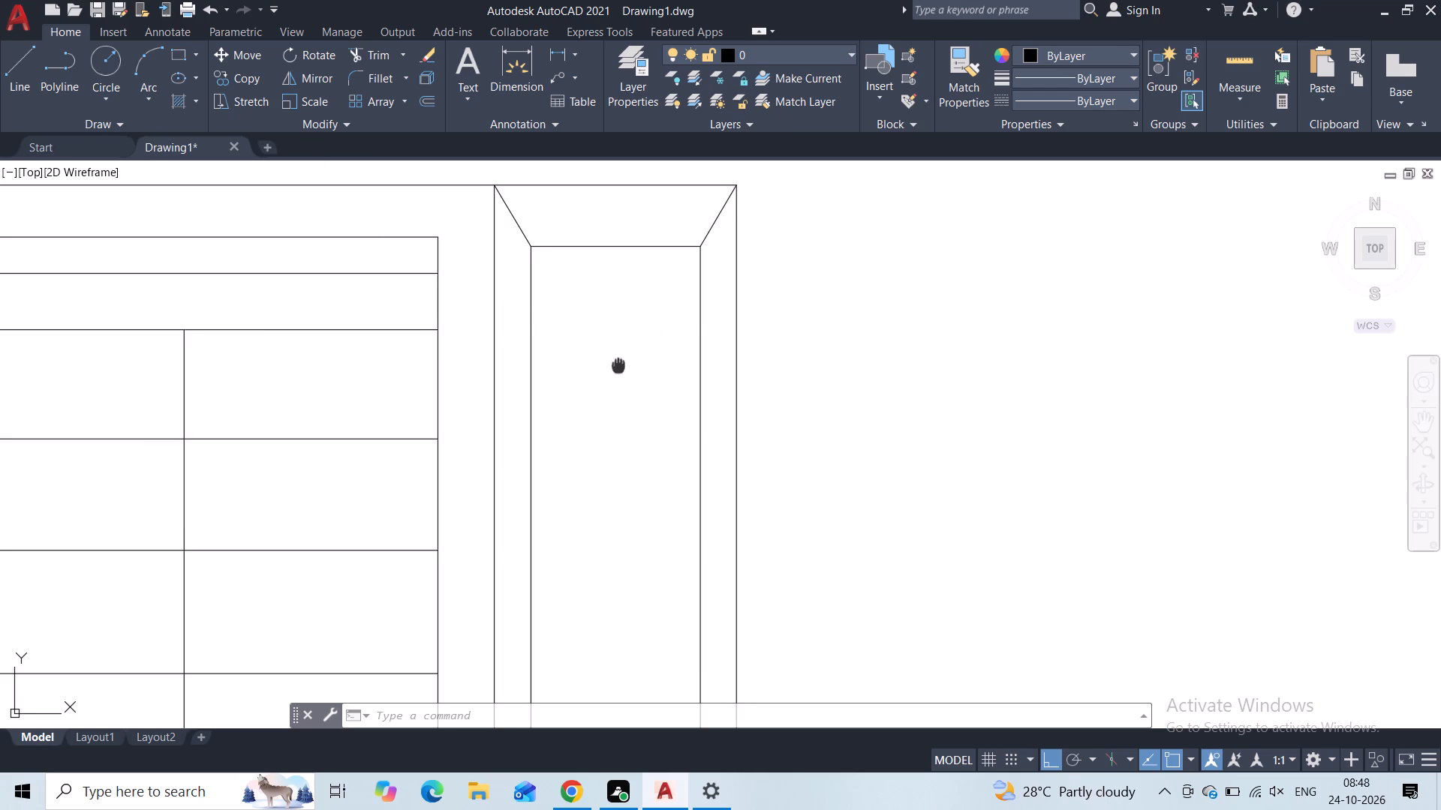
pyautogui.moveTo(617, 365); pyautogui.dragTo(584, 309, button='middle')
pyautogui.scroll(-1, 571, 313)
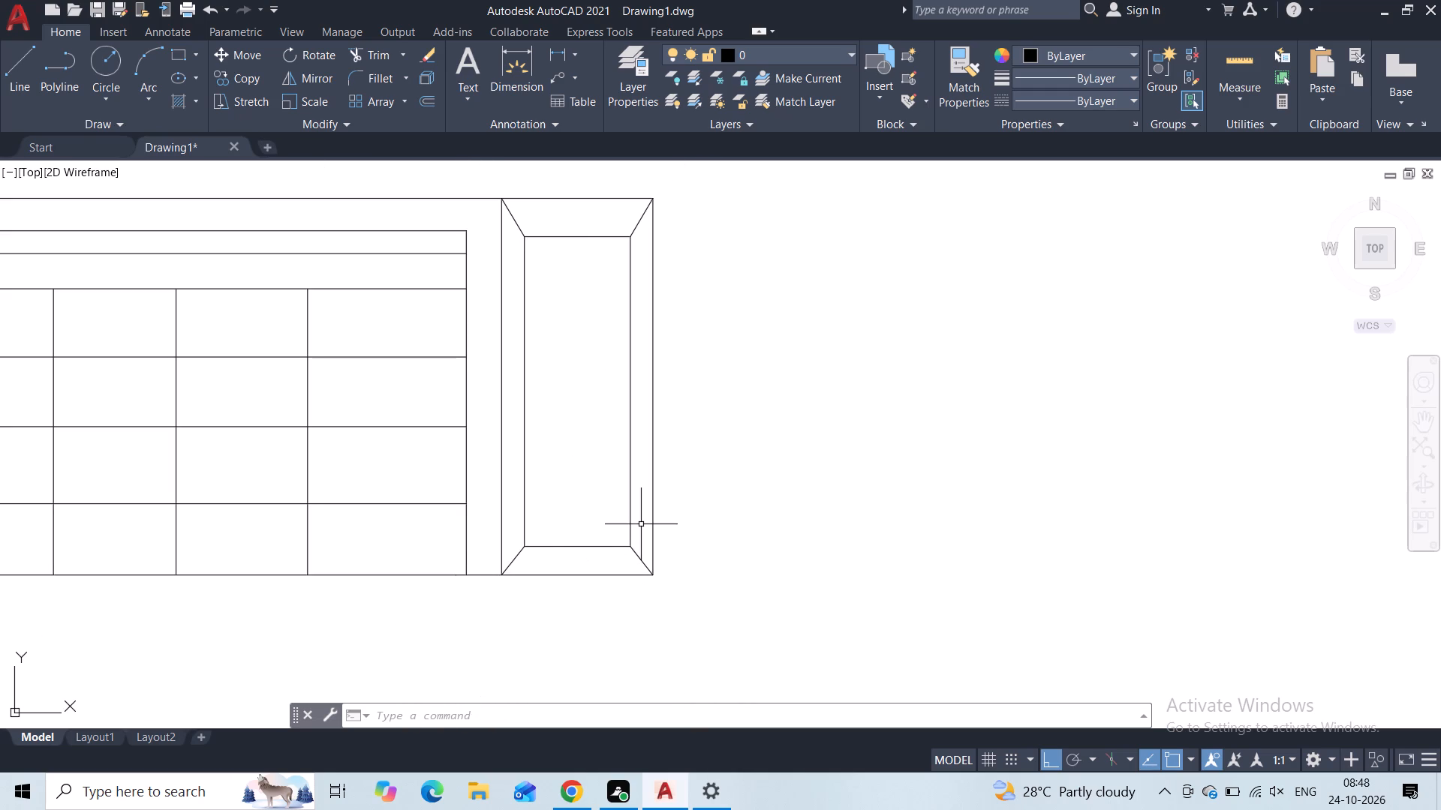
pyautogui.click(172, 52)
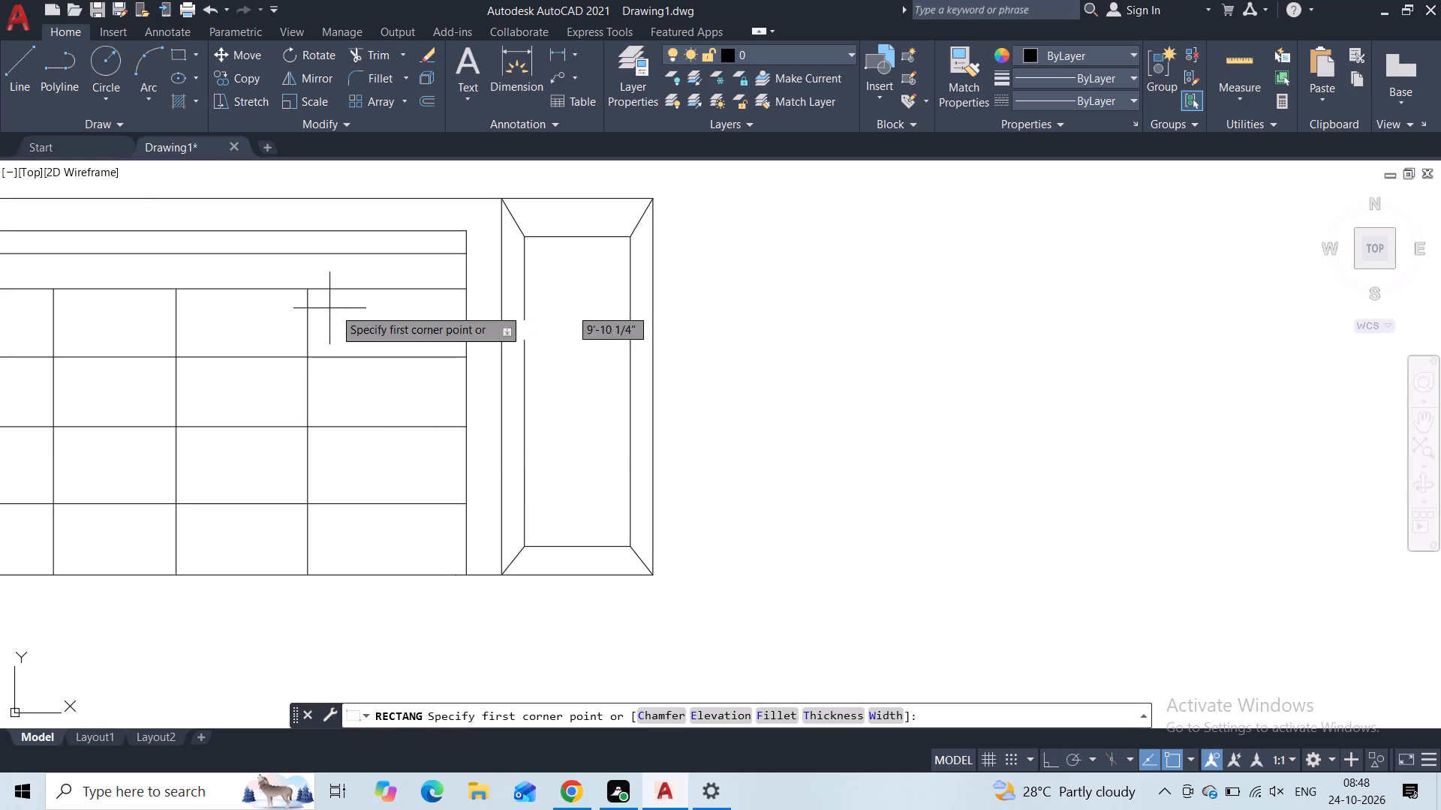
pyautogui.click(539, 262)
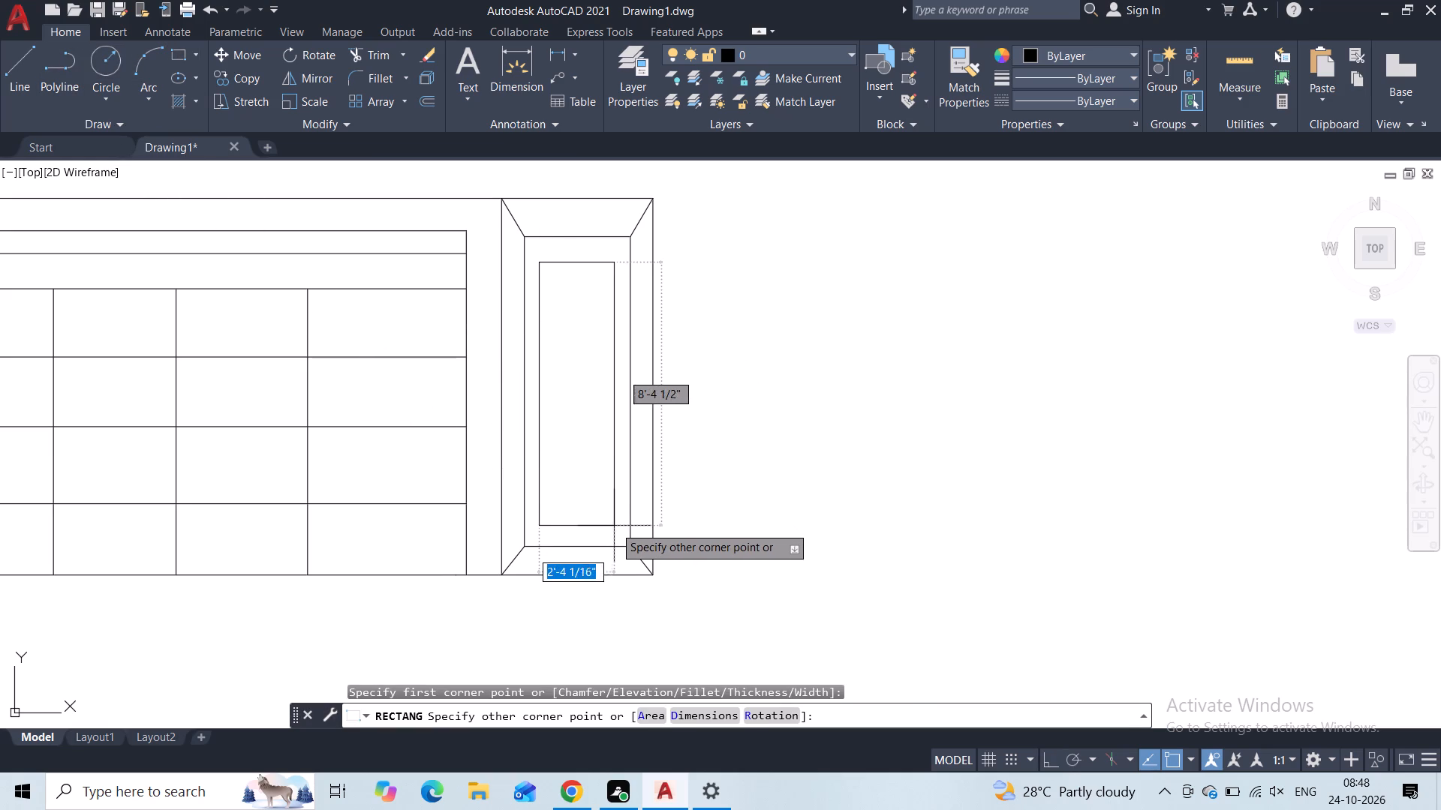
pyautogui.click(615, 526)
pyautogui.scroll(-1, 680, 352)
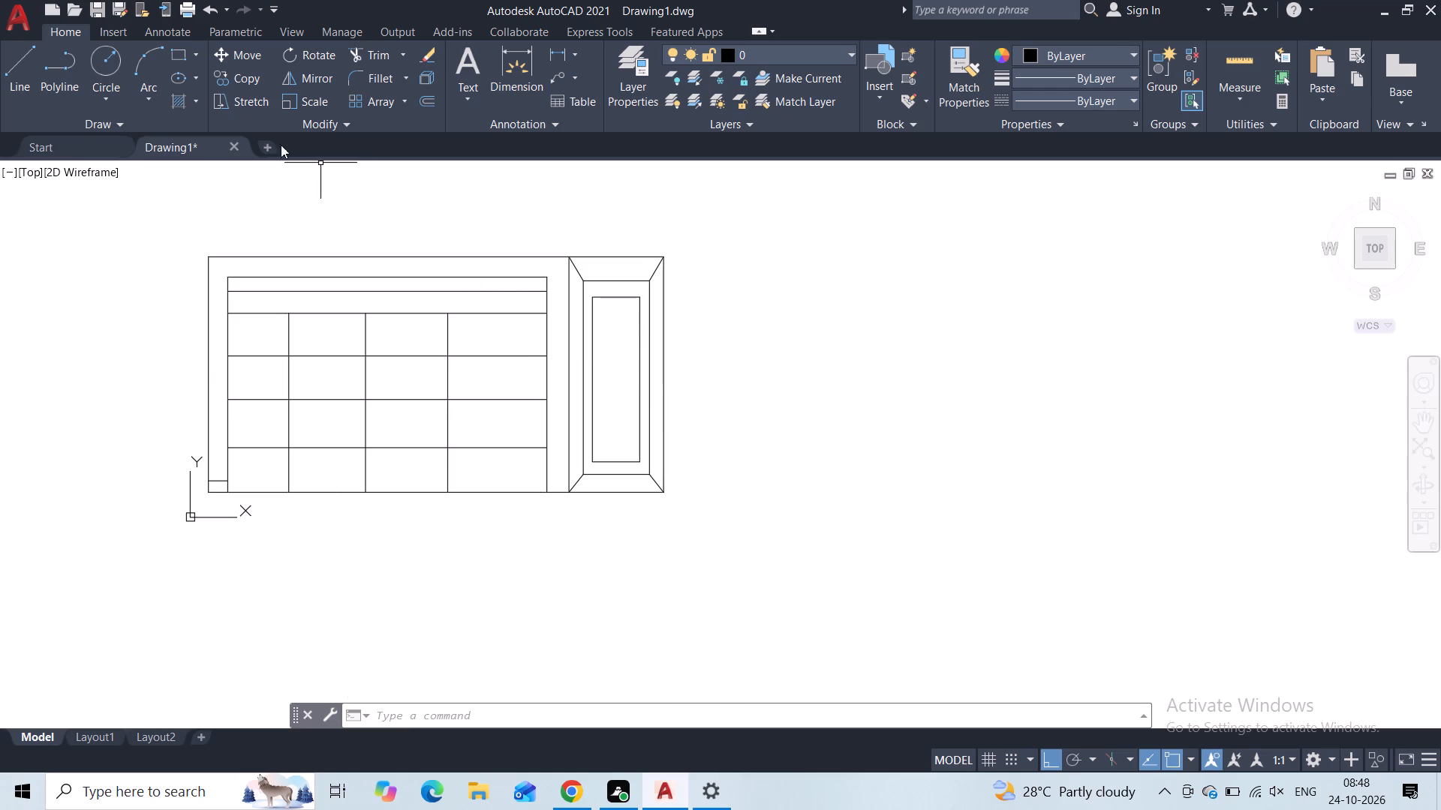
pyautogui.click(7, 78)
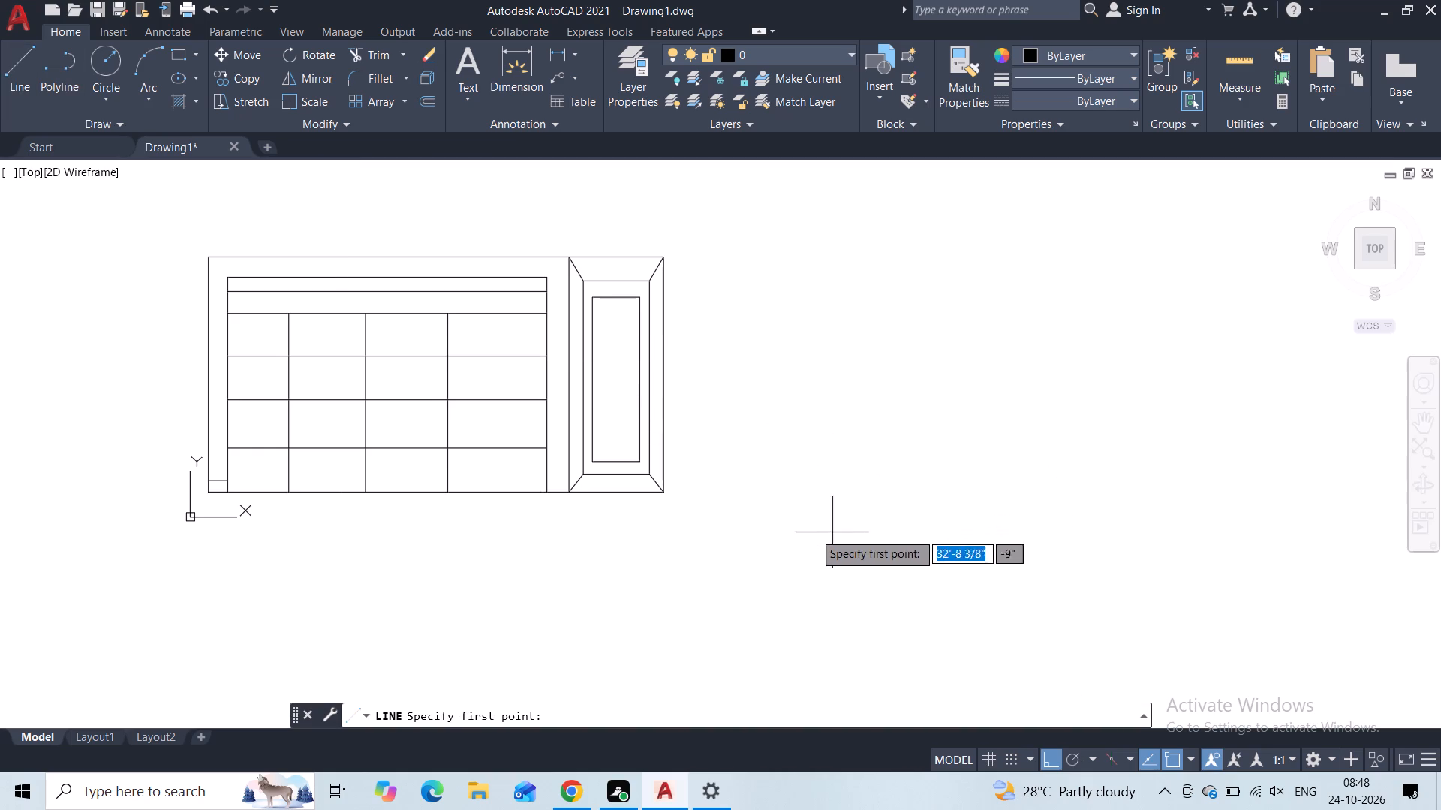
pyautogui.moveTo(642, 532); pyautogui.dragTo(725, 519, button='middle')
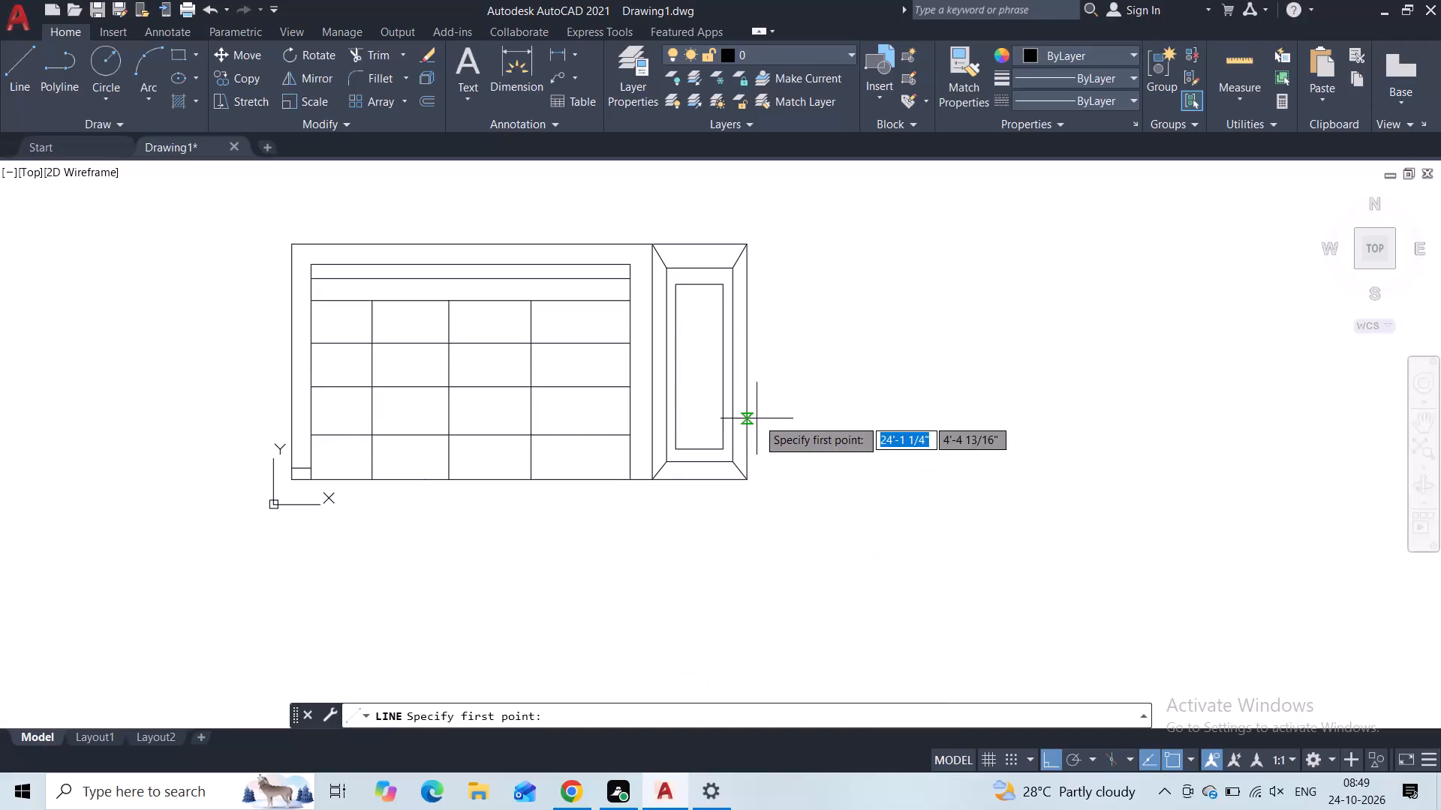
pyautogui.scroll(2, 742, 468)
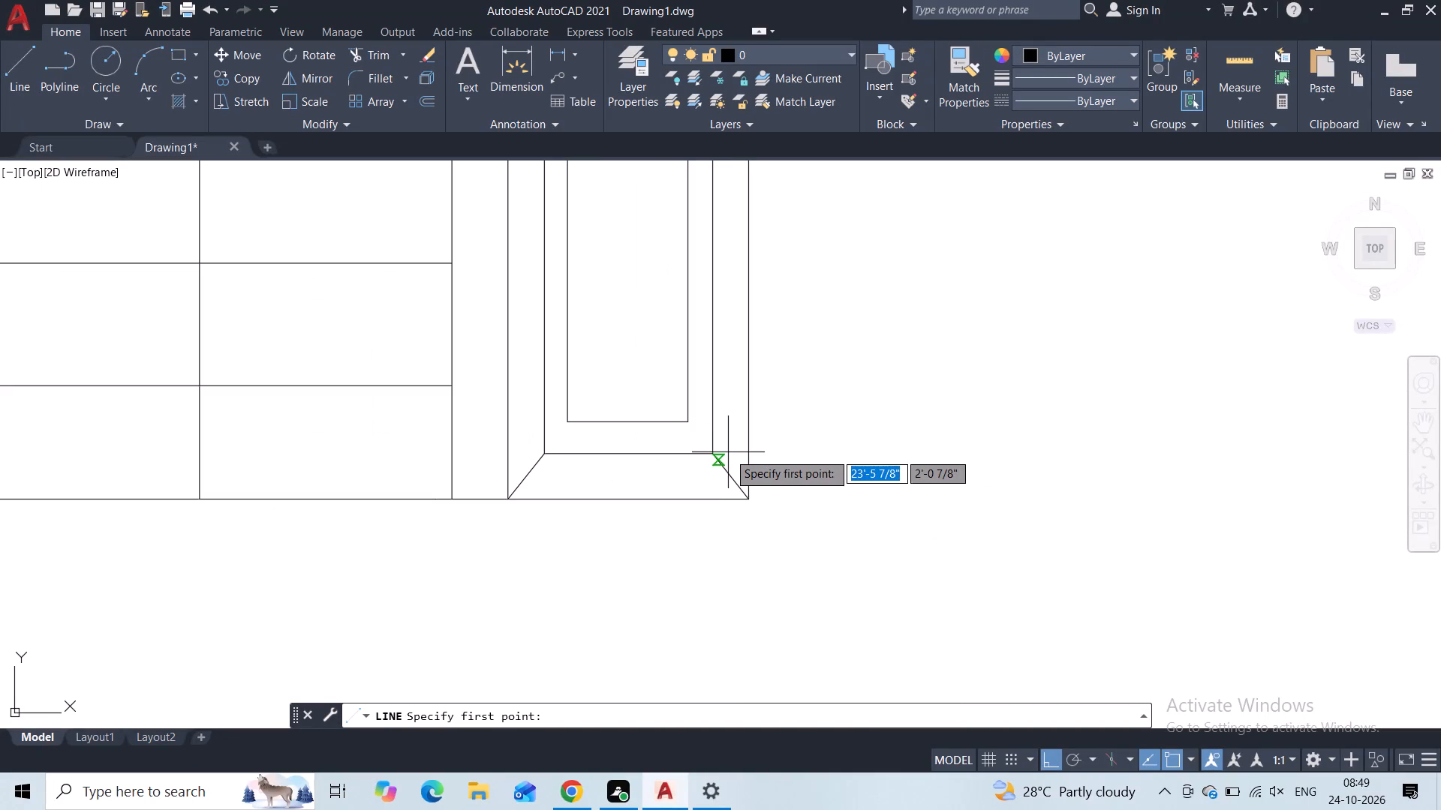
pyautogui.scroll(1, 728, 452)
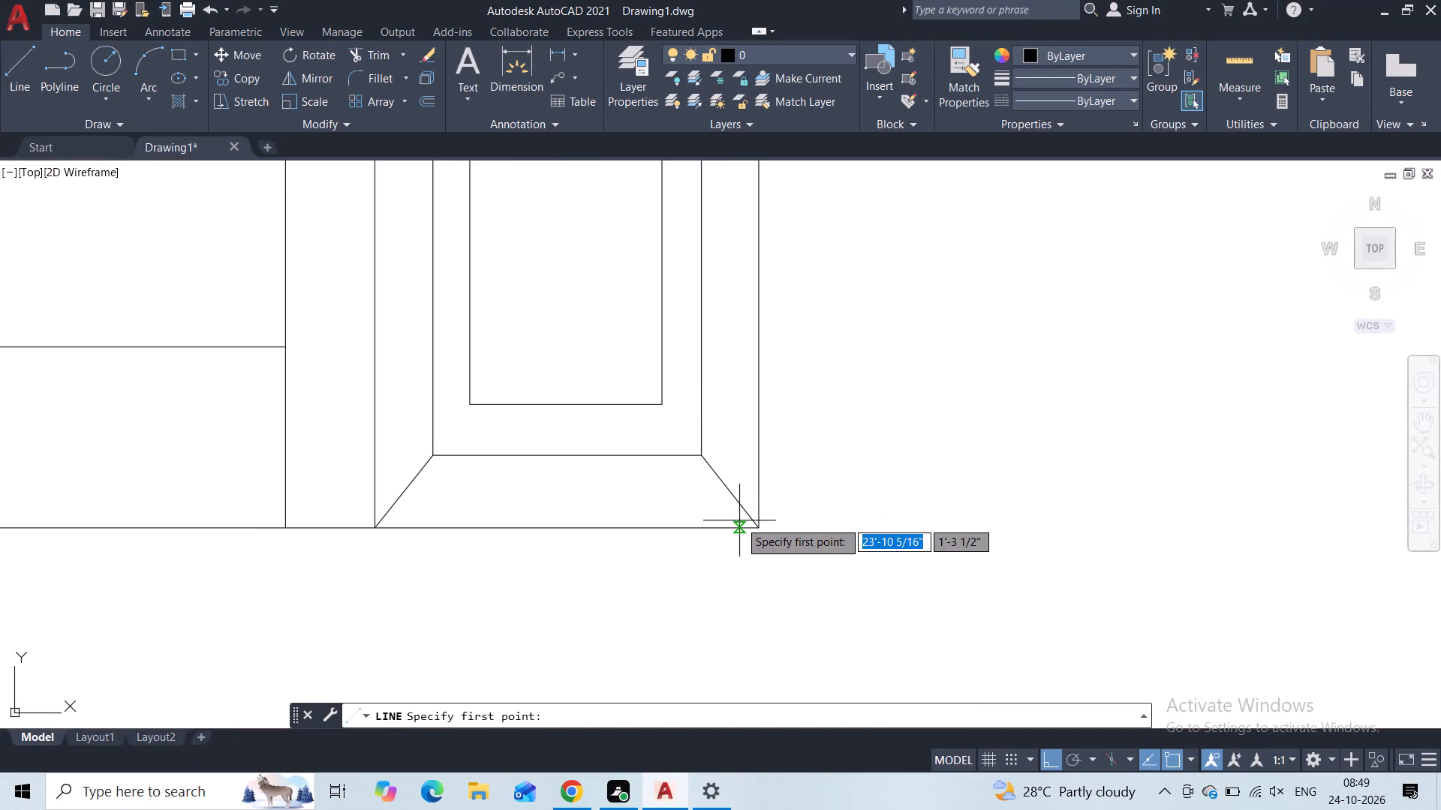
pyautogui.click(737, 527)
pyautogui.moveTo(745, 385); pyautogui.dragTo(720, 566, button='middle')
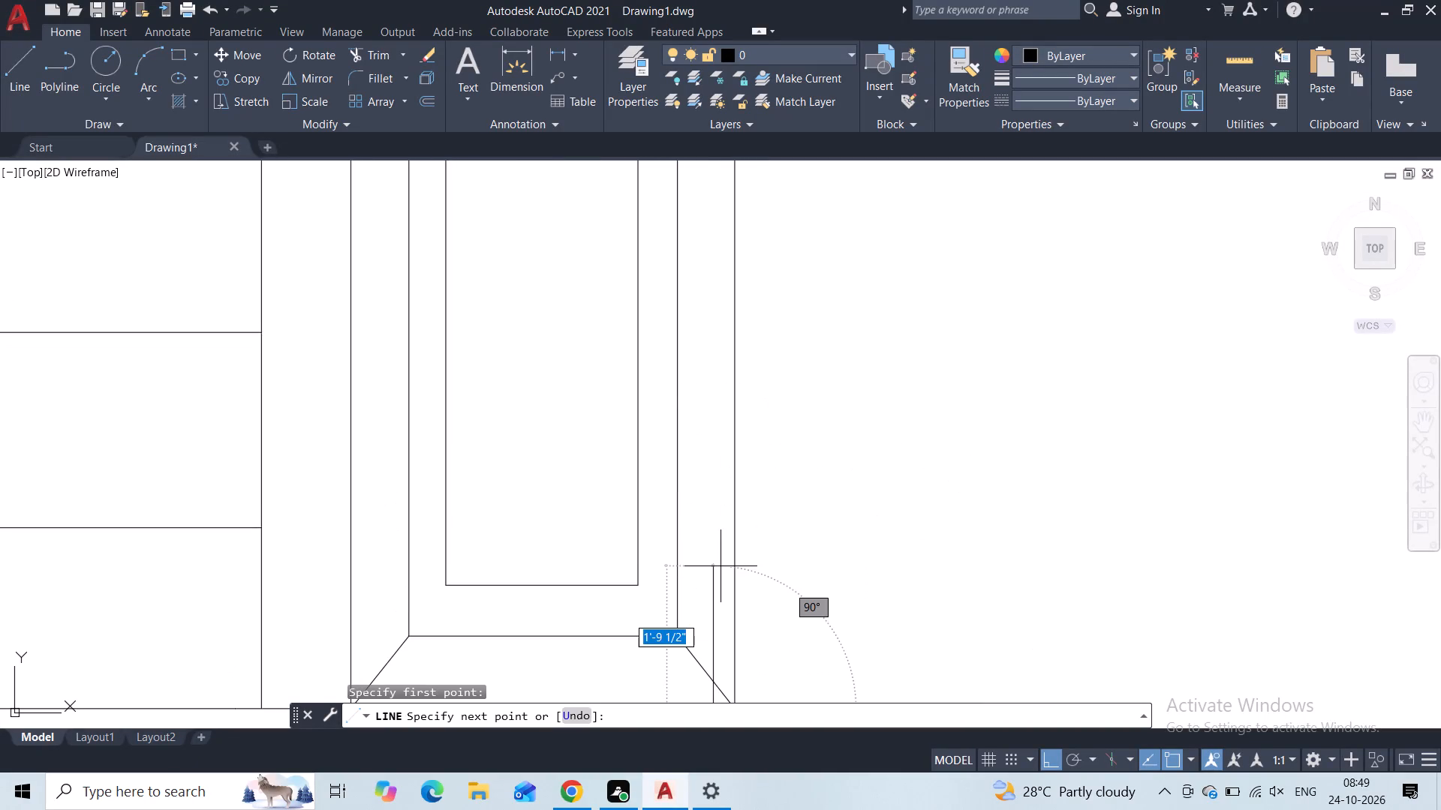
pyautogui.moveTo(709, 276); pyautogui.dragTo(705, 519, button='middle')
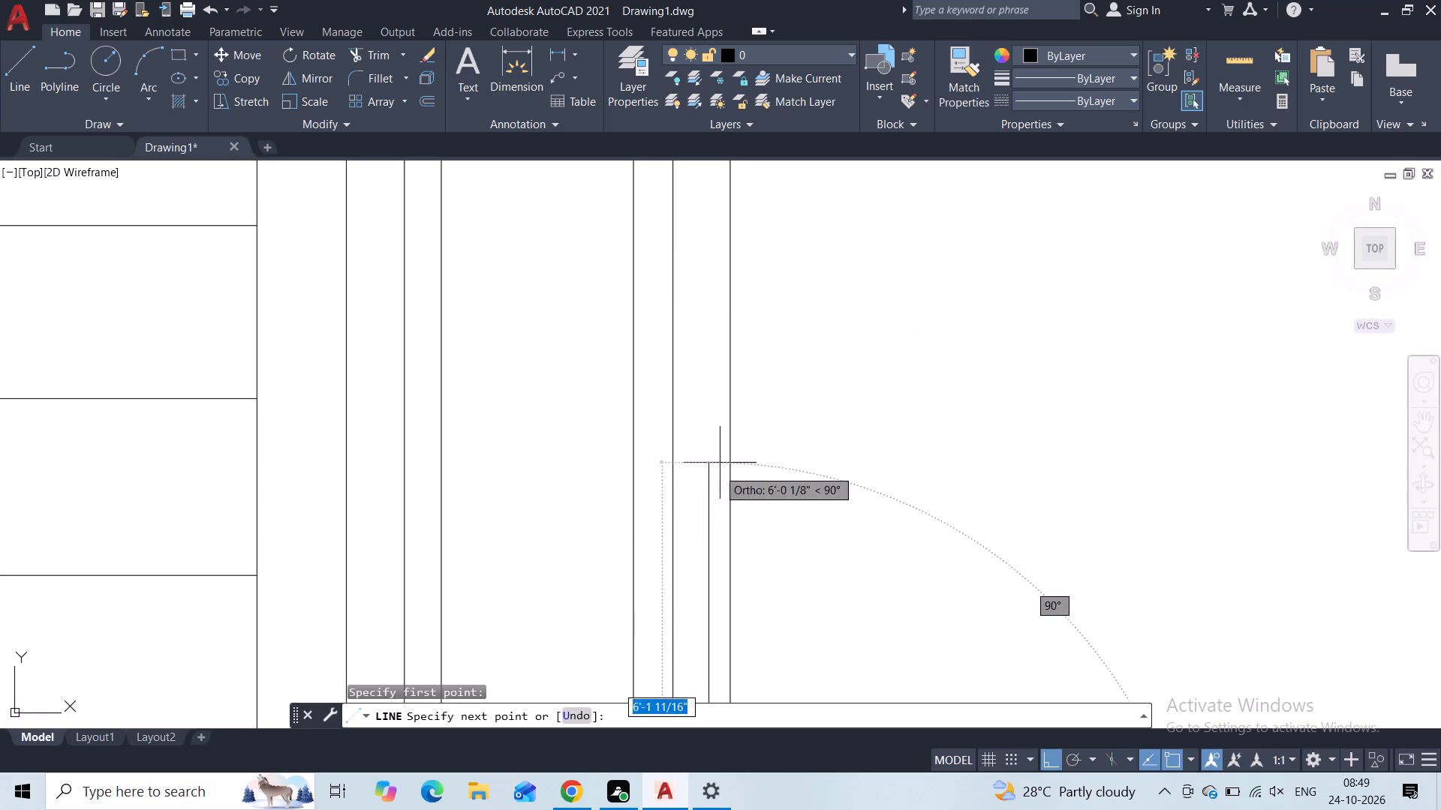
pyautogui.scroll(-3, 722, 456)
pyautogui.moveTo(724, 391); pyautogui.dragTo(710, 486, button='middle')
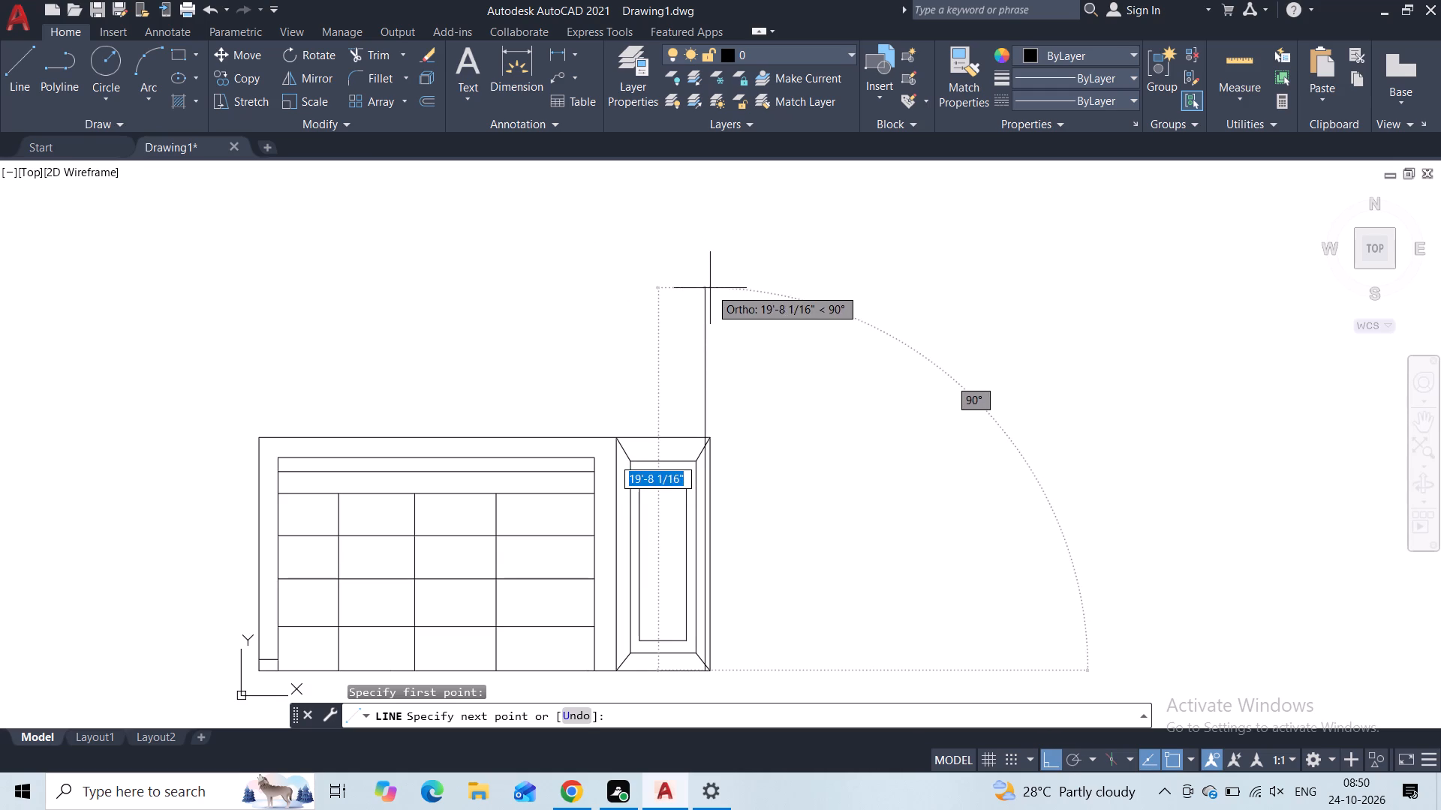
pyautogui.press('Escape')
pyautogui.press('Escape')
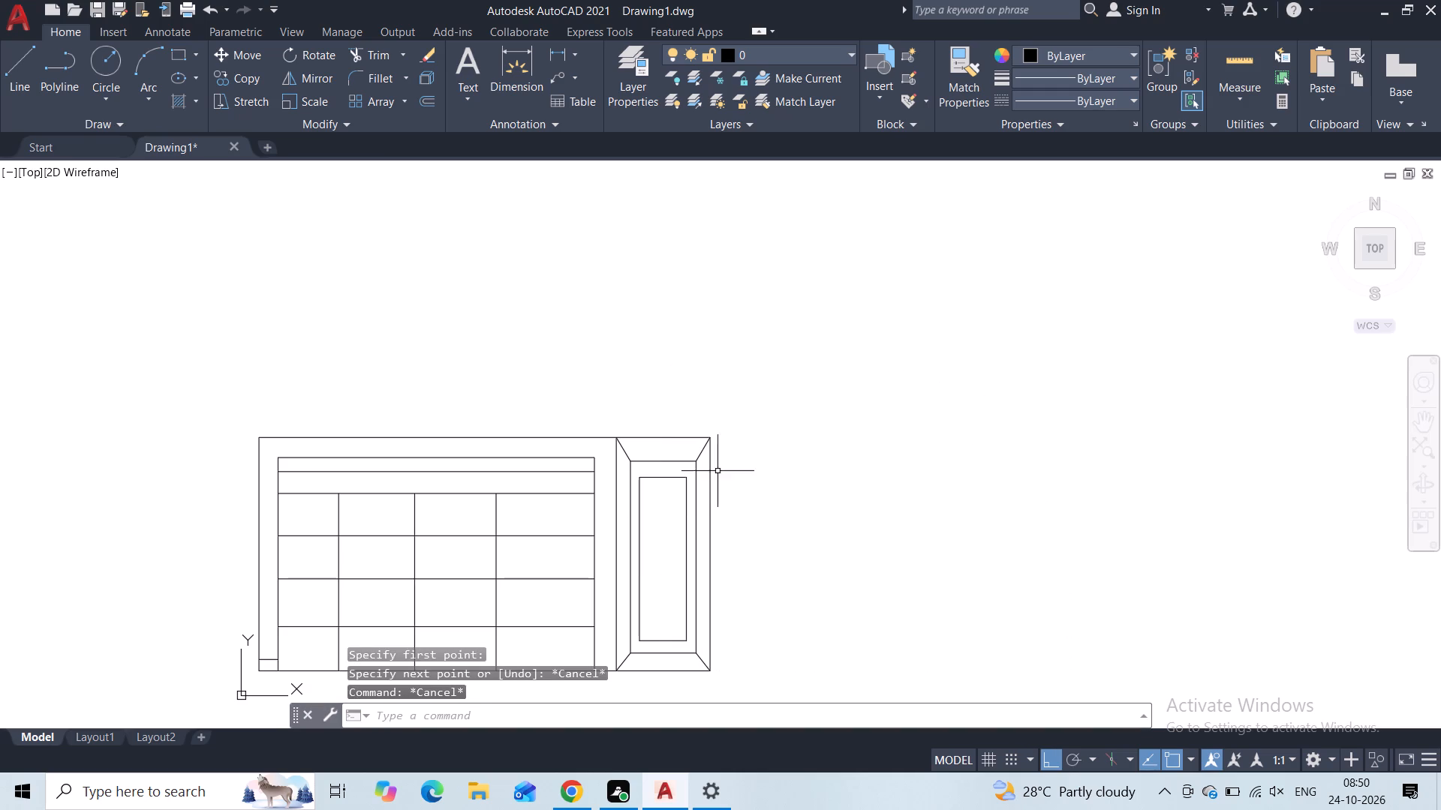
# Draw a vertical line from the side bay's bottom edge, just inside its outer corner, up well past the bay's top edge.
pyautogui.moveTo(724, 541); pyautogui.dragTo(717, 427, button='middle')
pyautogui.press('space')
pyautogui.scroll(2, 684, 561)
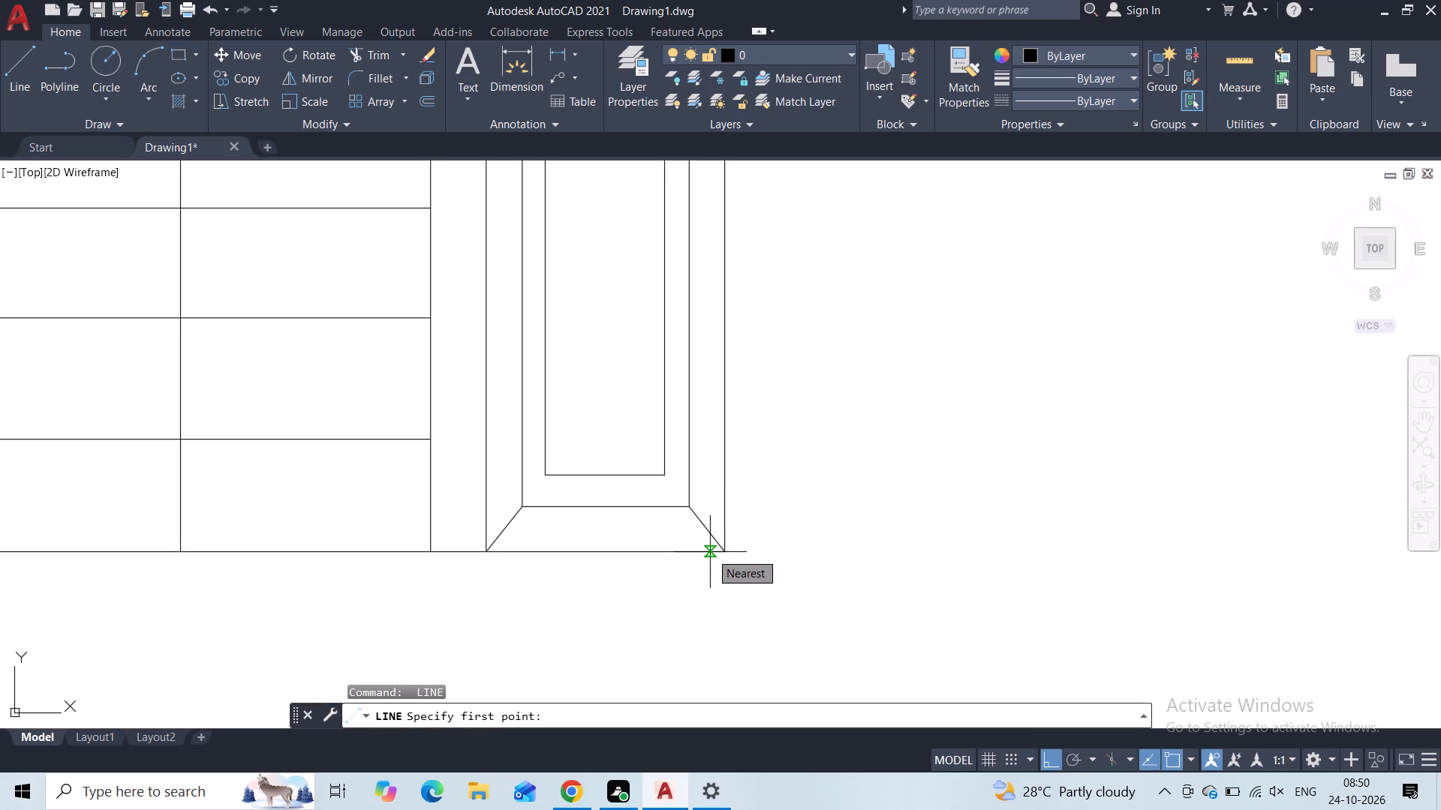
pyautogui.moveTo(744, 526); pyautogui.dragTo(744, 461, button='middle')
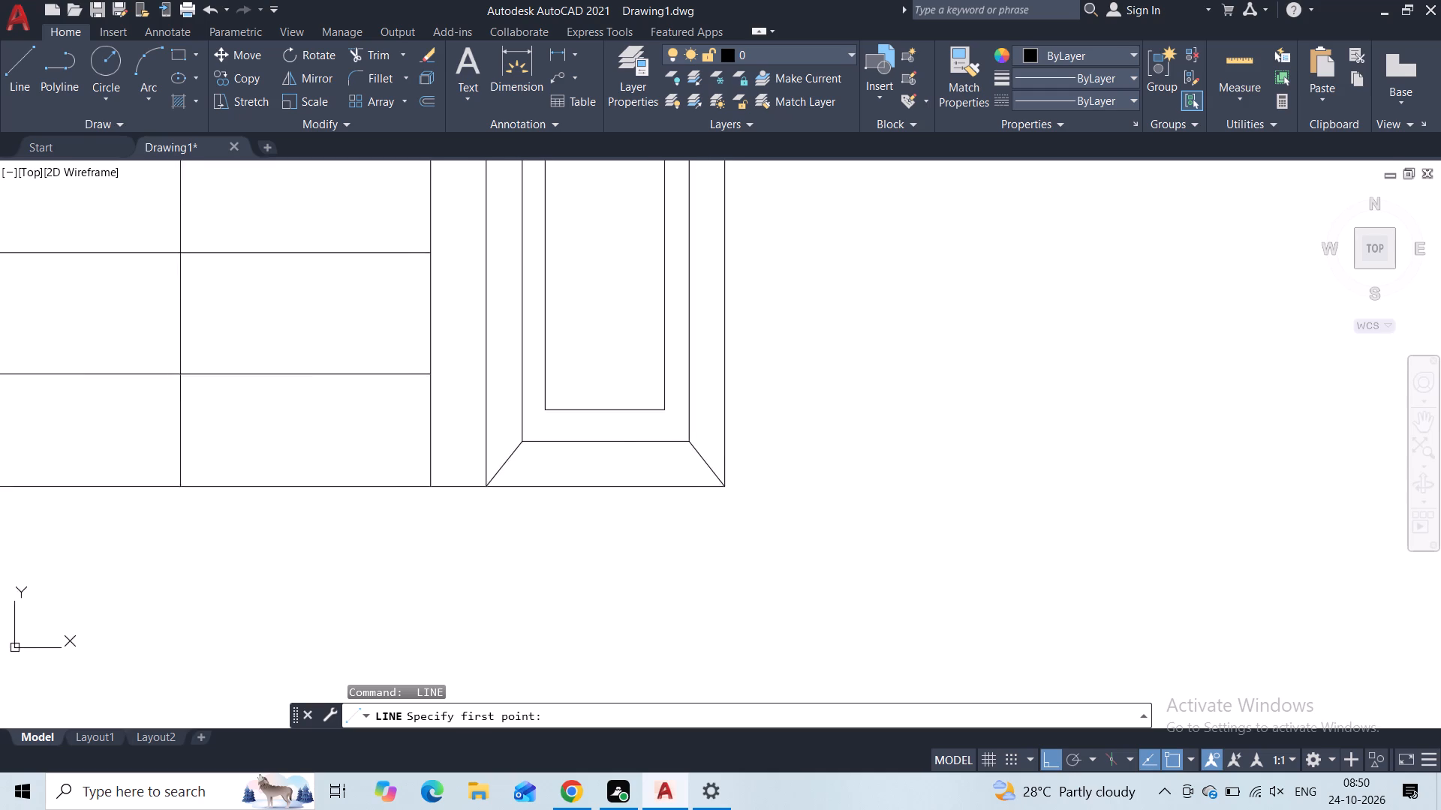
pyautogui.scroll(-2, 746, 457)
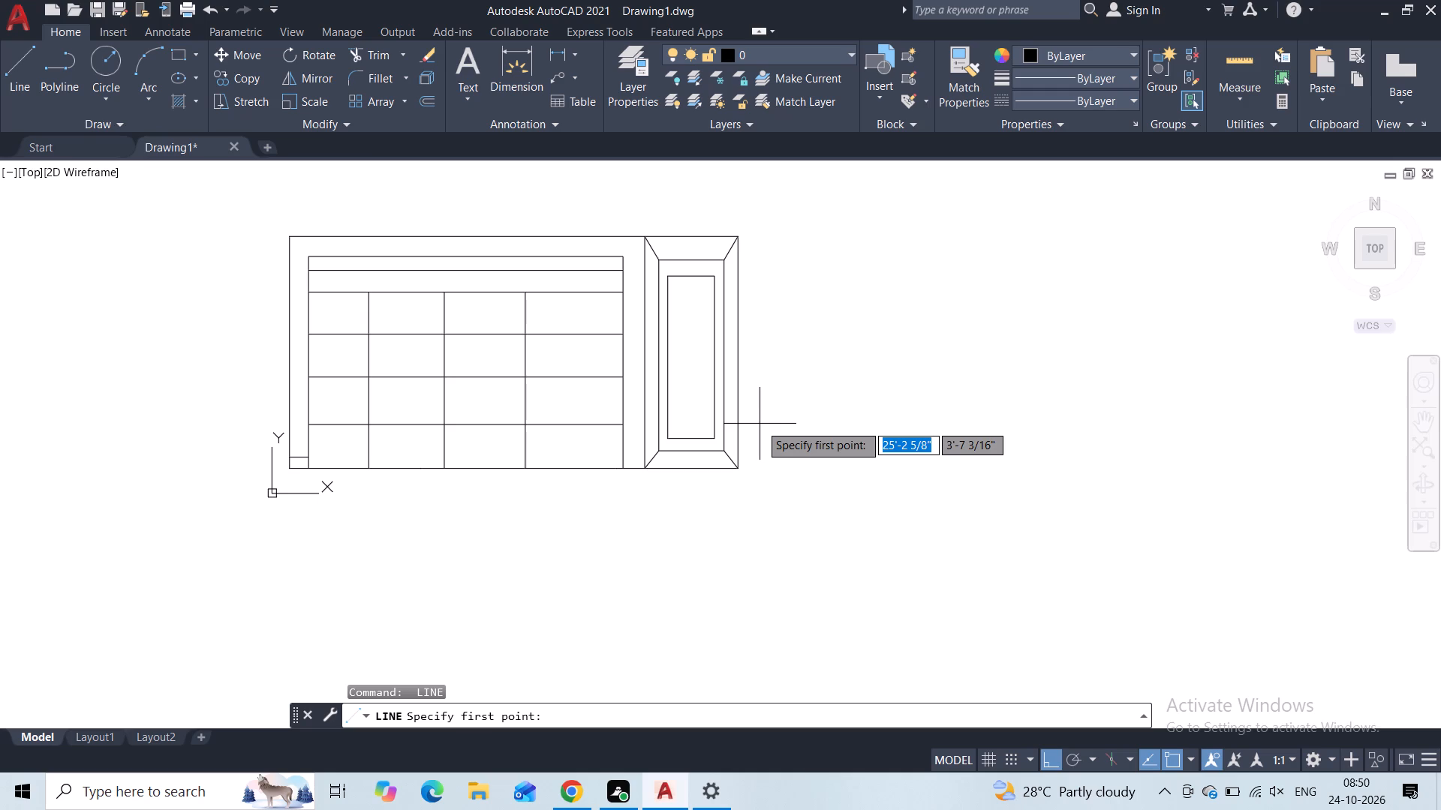
pyautogui.scroll(2, 707, 460)
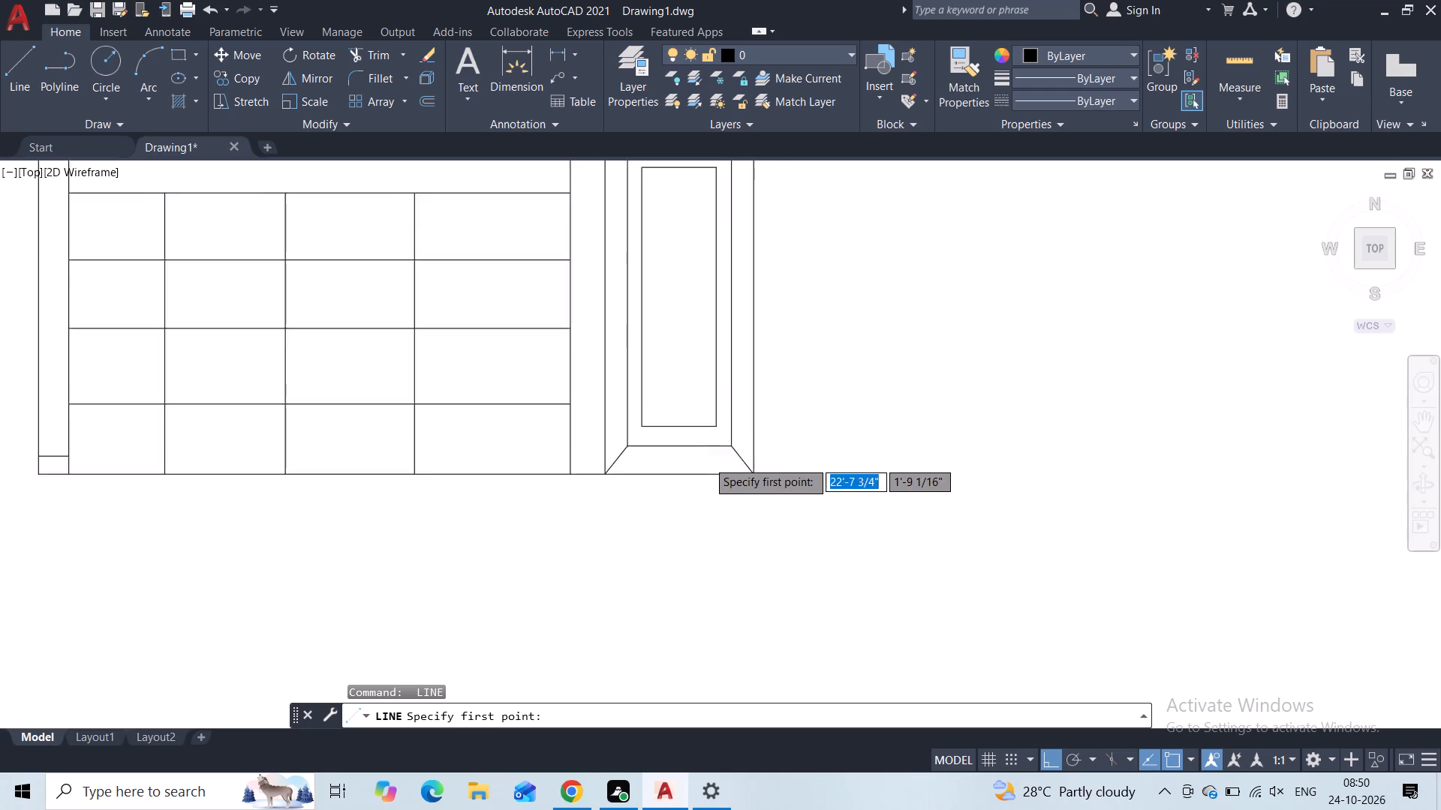
pyautogui.scroll(-1, 655, 466)
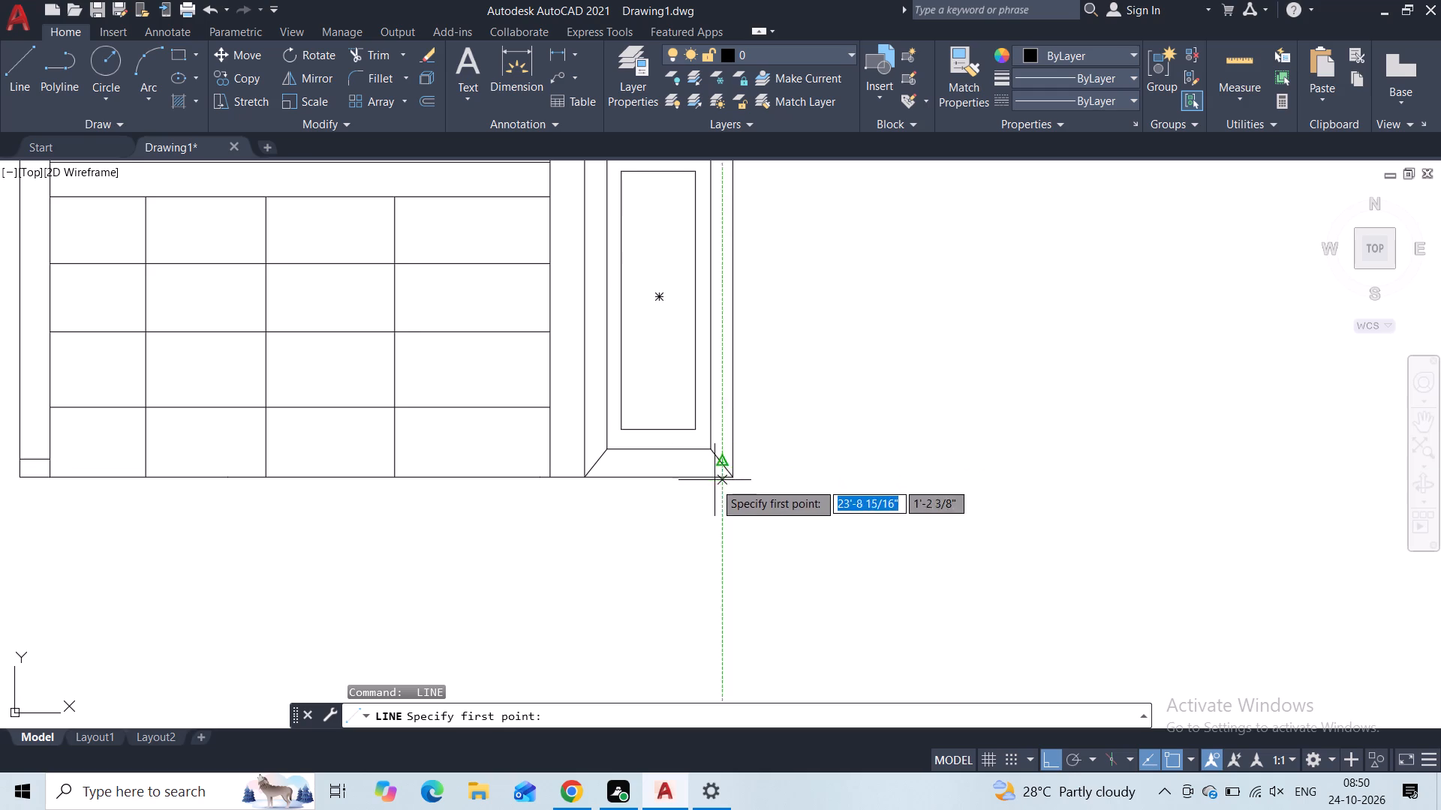
pyautogui.click(722, 482)
pyautogui.moveTo(714, 366); pyautogui.dragTo(668, 799, button='middle')
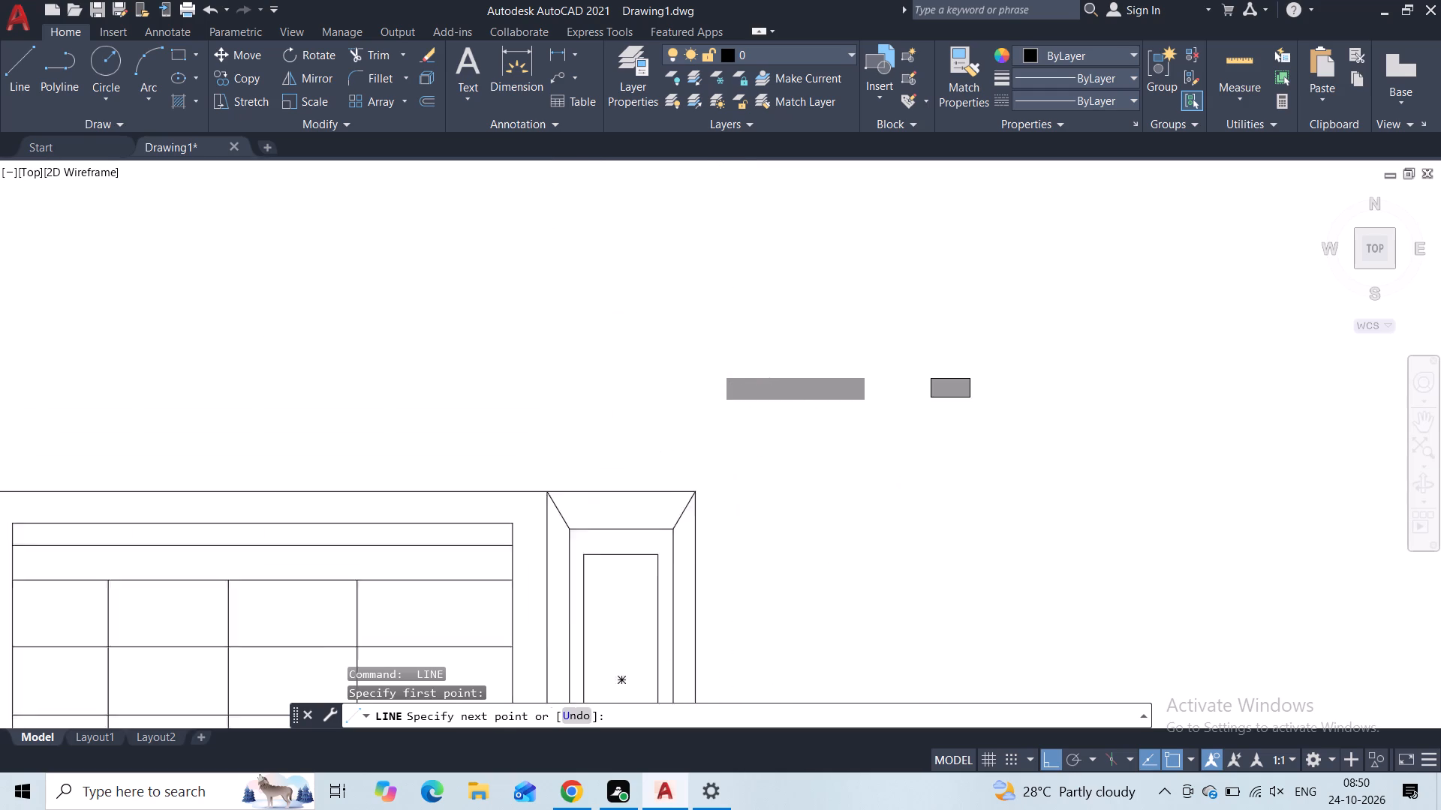
pyautogui.moveTo(668, 799); pyautogui.dragTo(668, 798, button='middle')
pyautogui.click(684, 309)
pyautogui.press('Escape')
# Draw a vertical line from the side bay's outer top corner upward, ending higher than the adjacent vertical line.
pyautogui.moveTo(757, 462); pyautogui.dragTo(751, 449, button='middle')
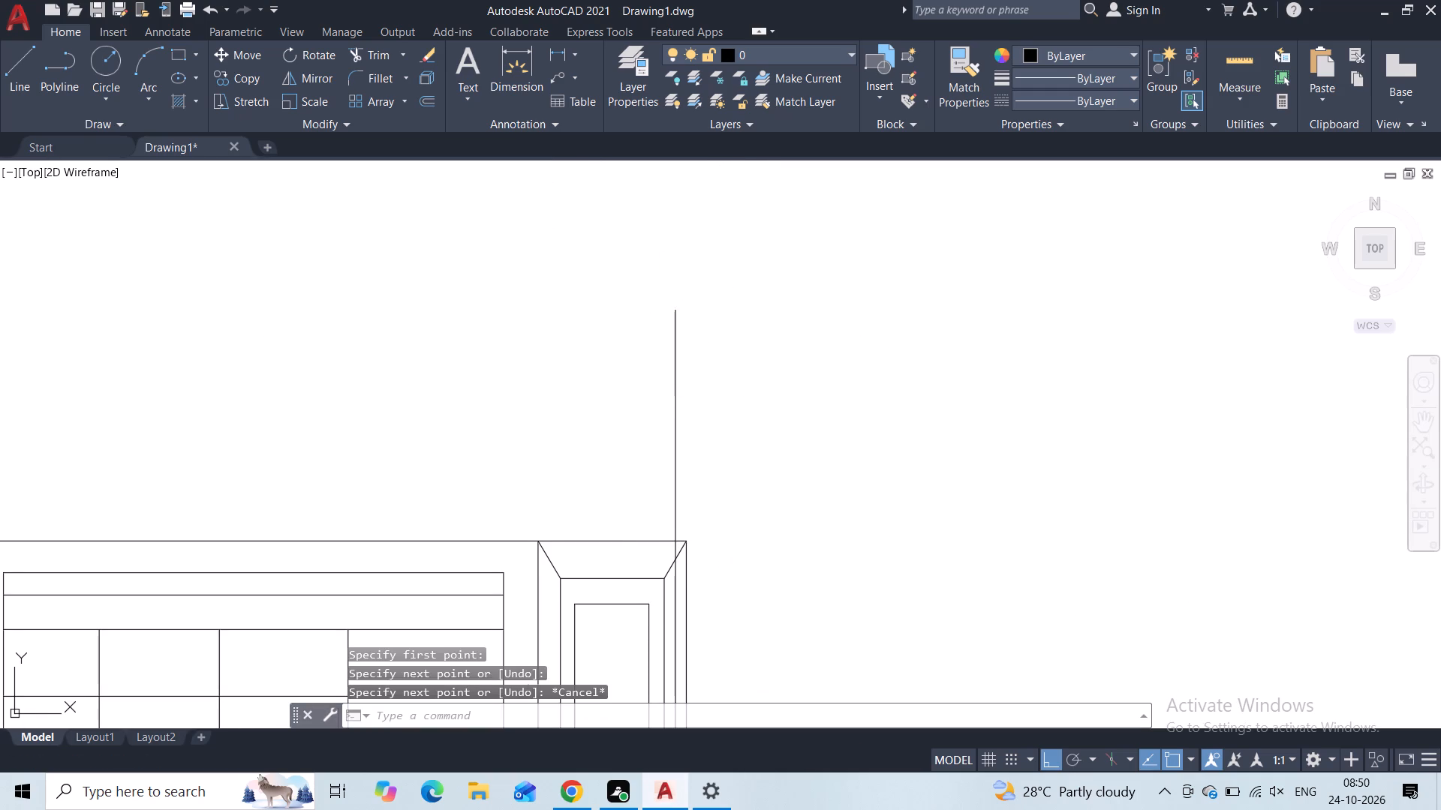
pyautogui.moveTo(751, 449); pyautogui.dragTo(722, 305, button='middle')
pyautogui.scroll(-1, 722, 337)
pyautogui.moveTo(748, 554); pyautogui.dragTo(739, 485, button='middle')
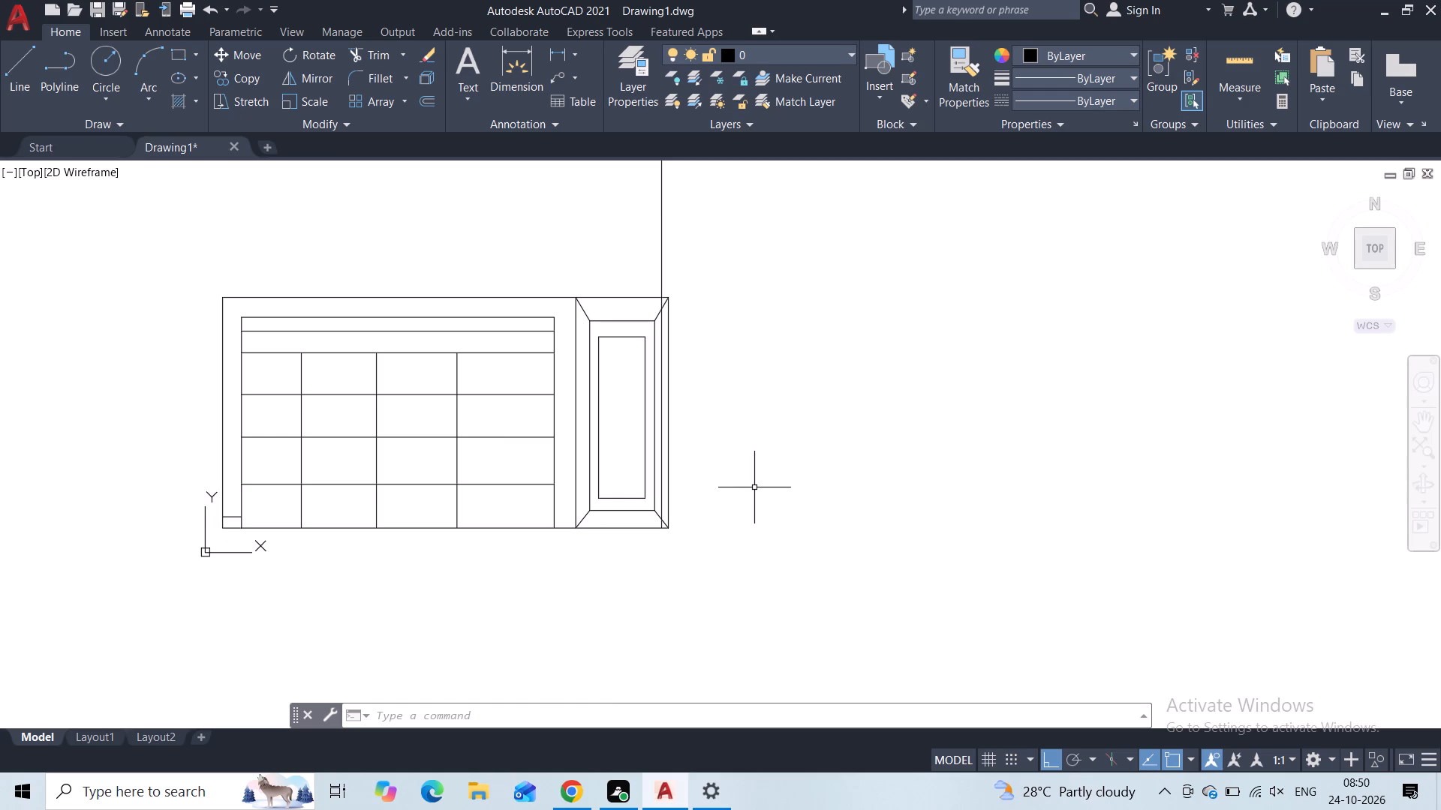
pyautogui.press('space')
pyautogui.moveTo(698, 322); pyautogui.dragTo(688, 395, button='middle')
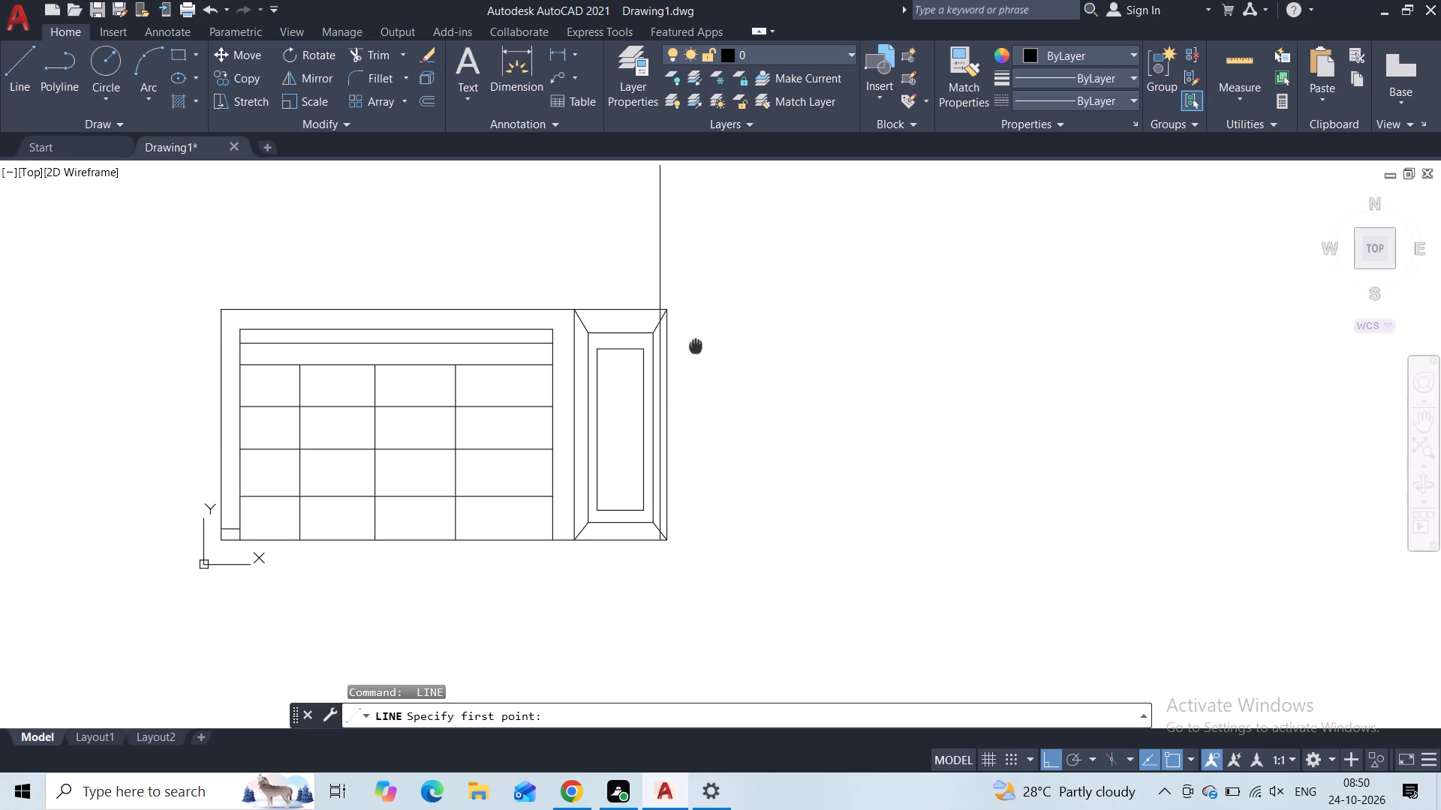
pyautogui.moveTo(688, 395); pyautogui.dragTo(674, 477, button='middle')
pyautogui.click(649, 452)
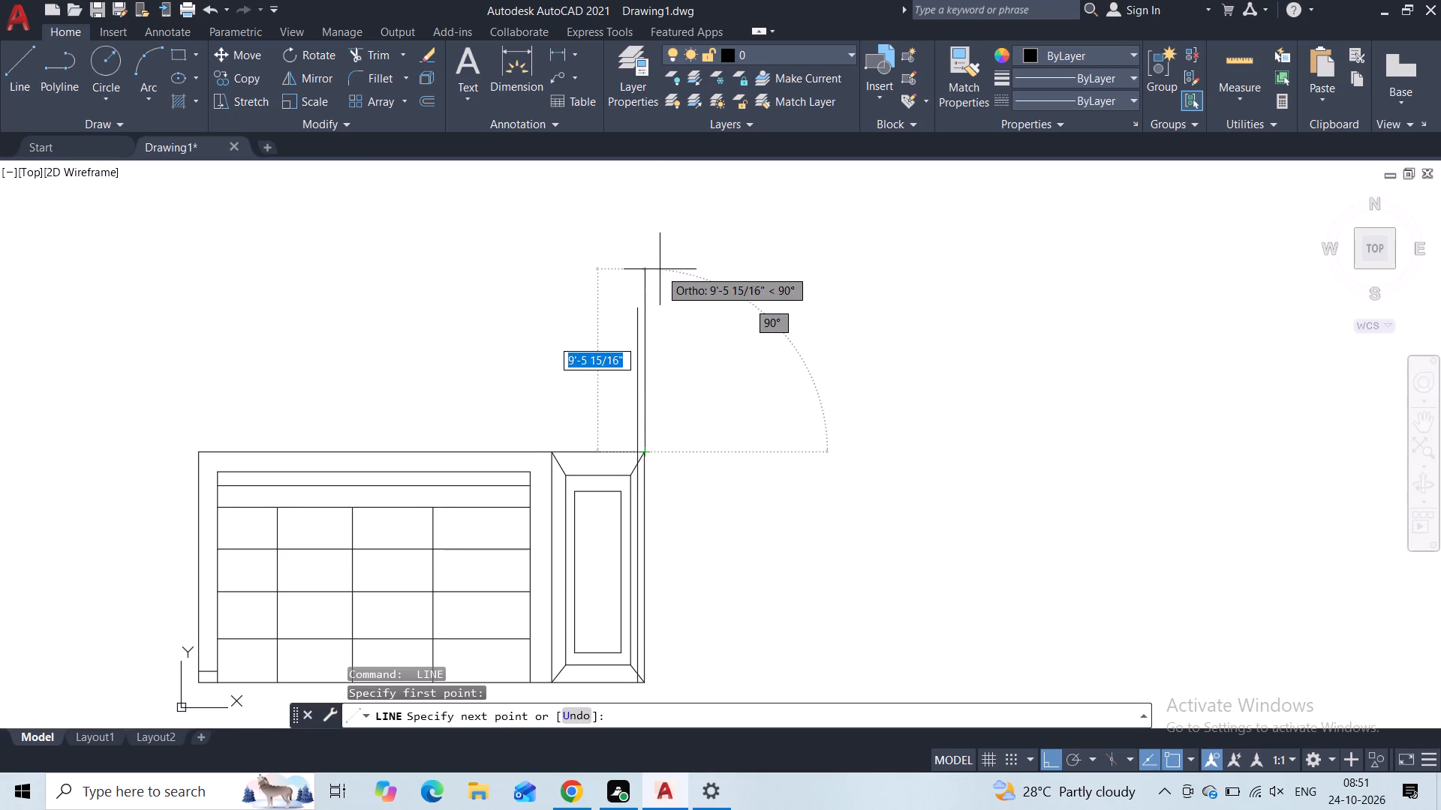
pyautogui.click(667, 241)
pyautogui.press('Escape')
pyautogui.moveTo(670, 527); pyautogui.dragTo(668, 536)
pyautogui.moveTo(667, 536); pyautogui.dragTo(653, 410, button='middle')
pyautogui.scroll(1, 653, 410)
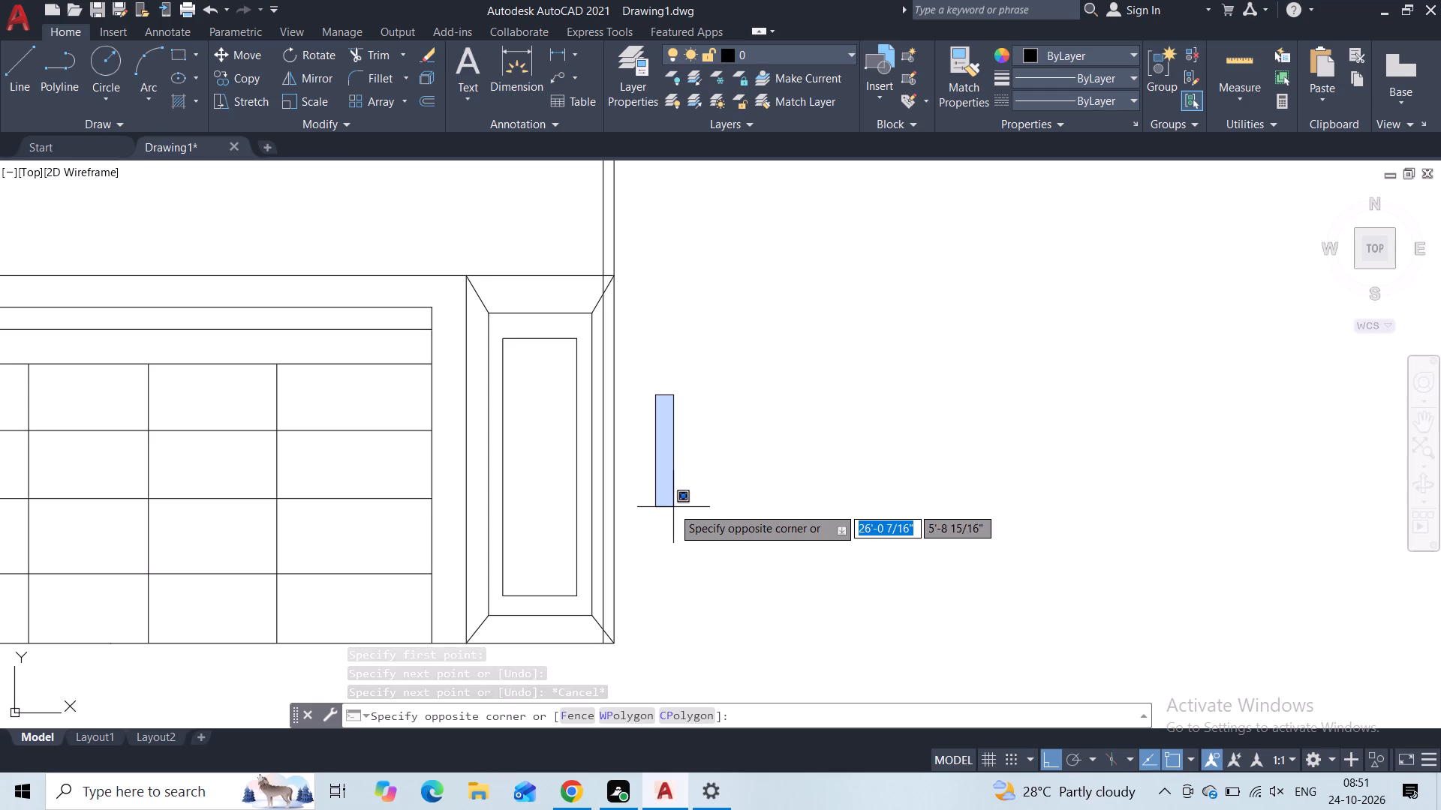
pyautogui.press('Escape')
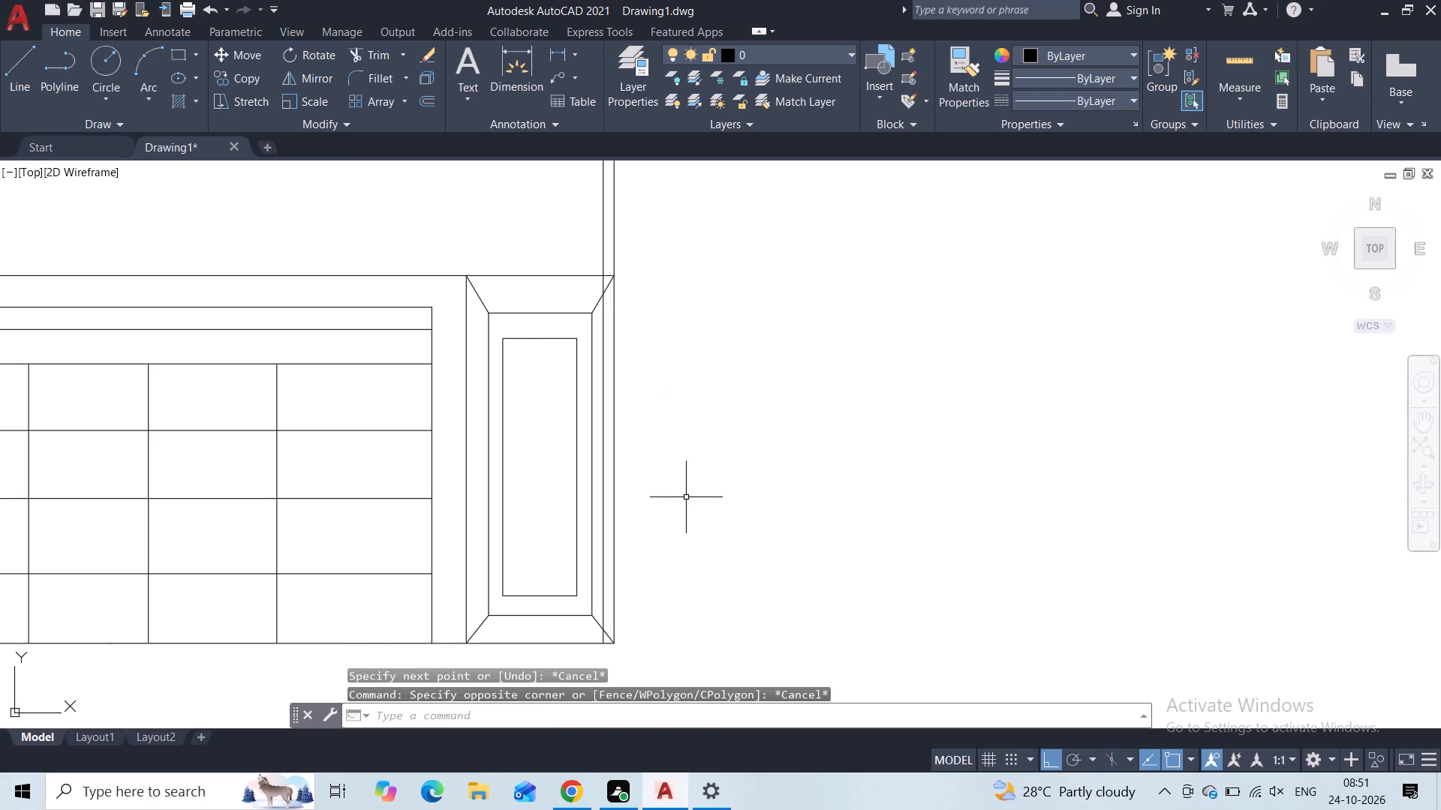
# Draw a vertical line about 22'-11 11/16" long from the upper end of the last line down to the bay's outer bottom corner.
pyautogui.moveTo(685, 498); pyautogui.dragTo(454, 367, button='middle')
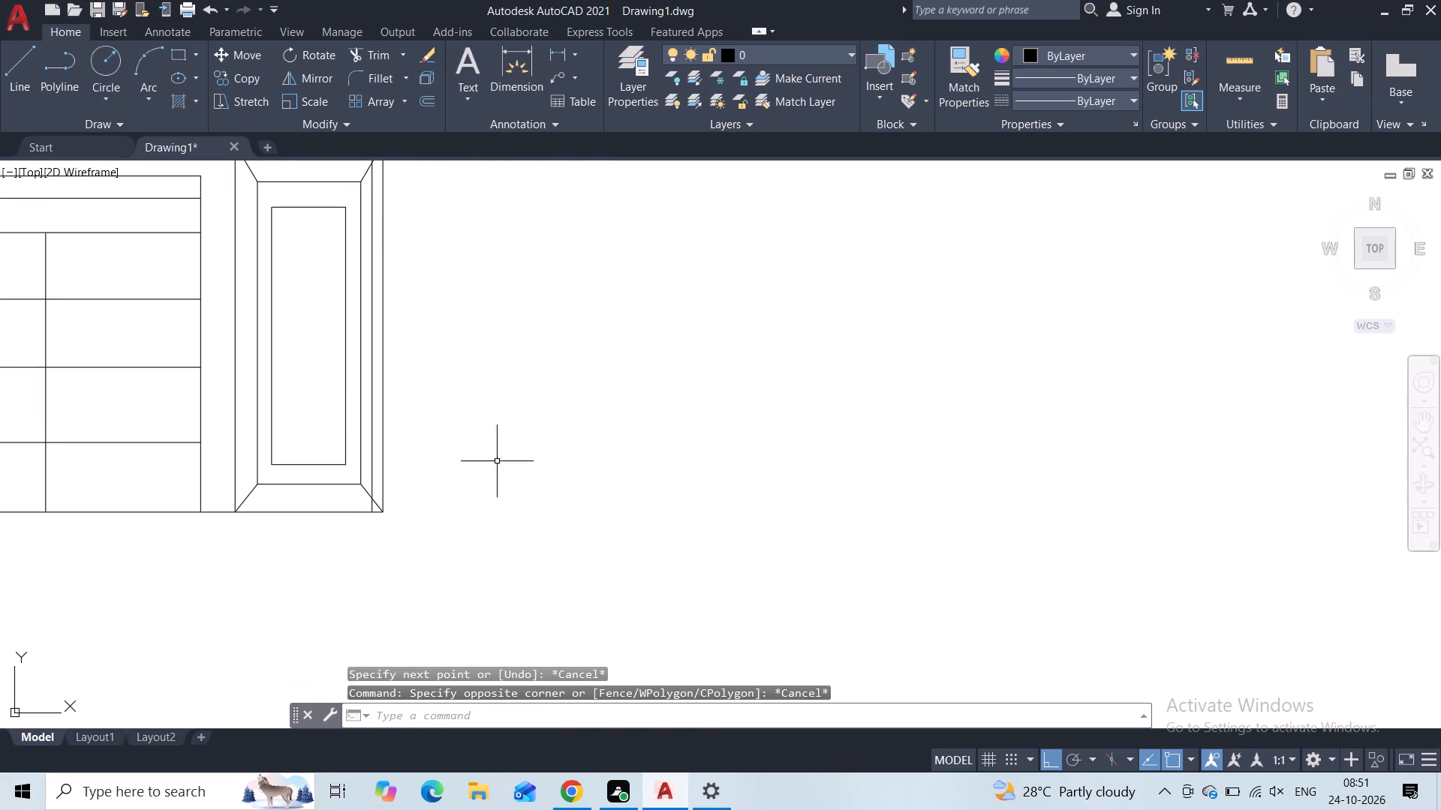
pyautogui.press('space')
pyautogui.press('space')
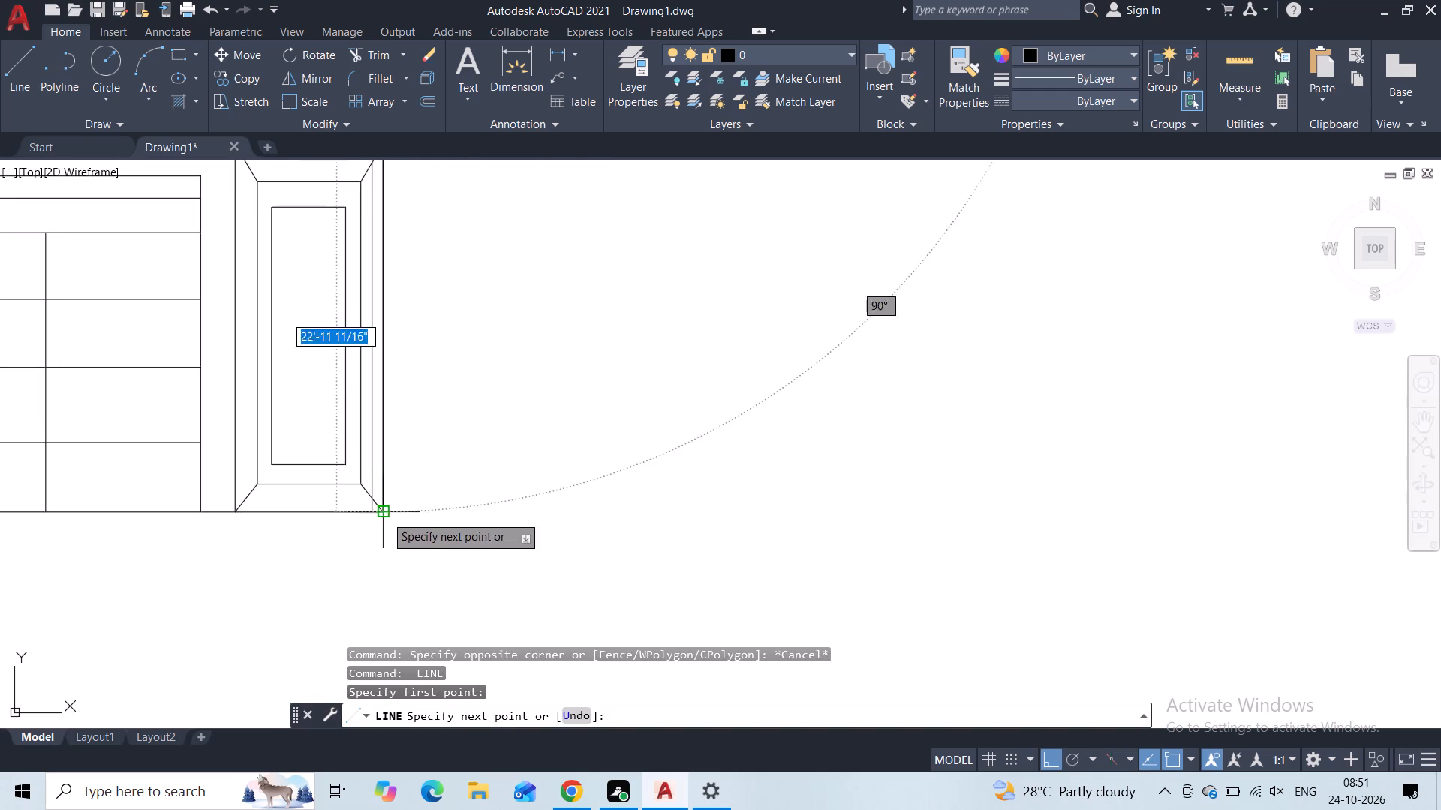
pyautogui.click(384, 515)
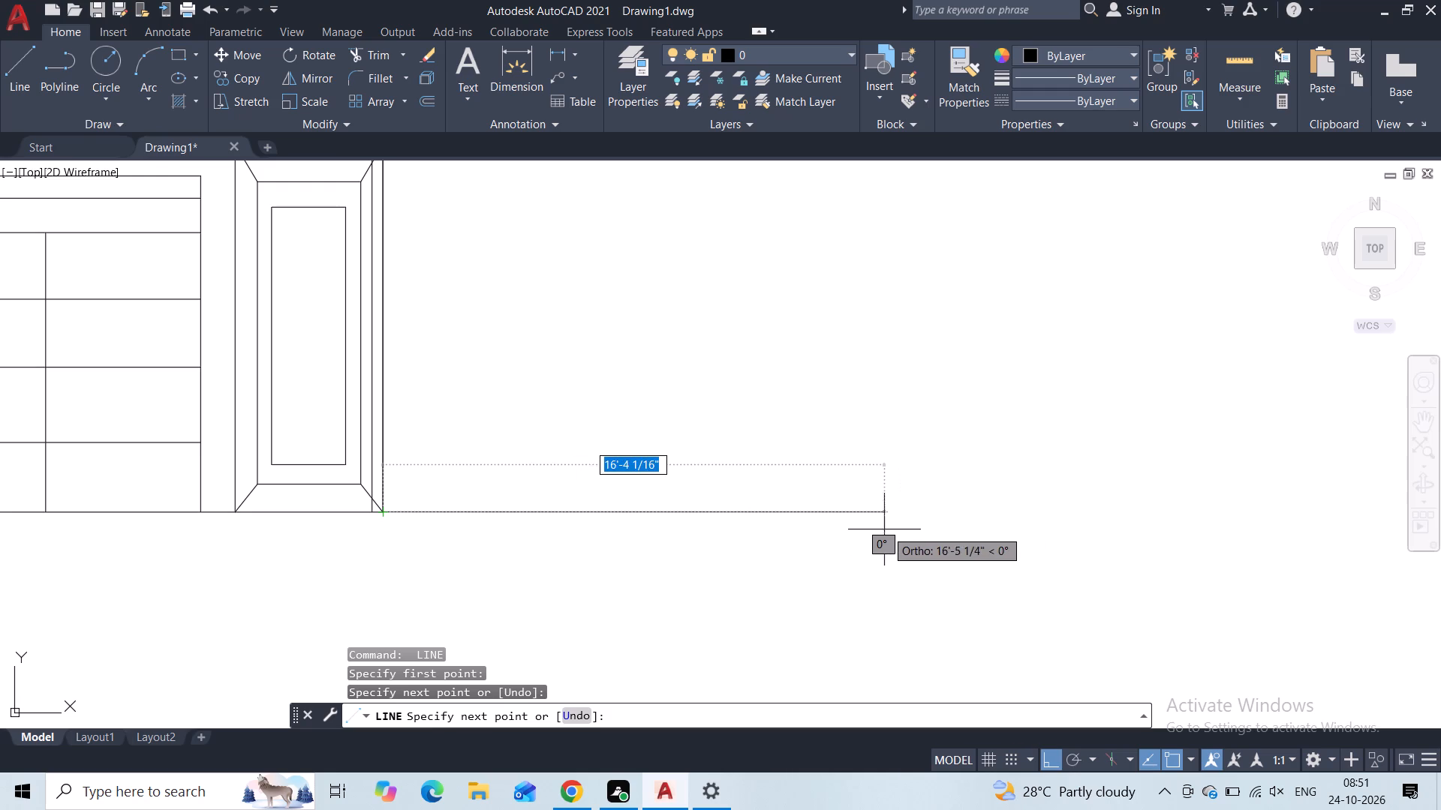
pyautogui.press('Escape')
pyautogui.press('Escape')
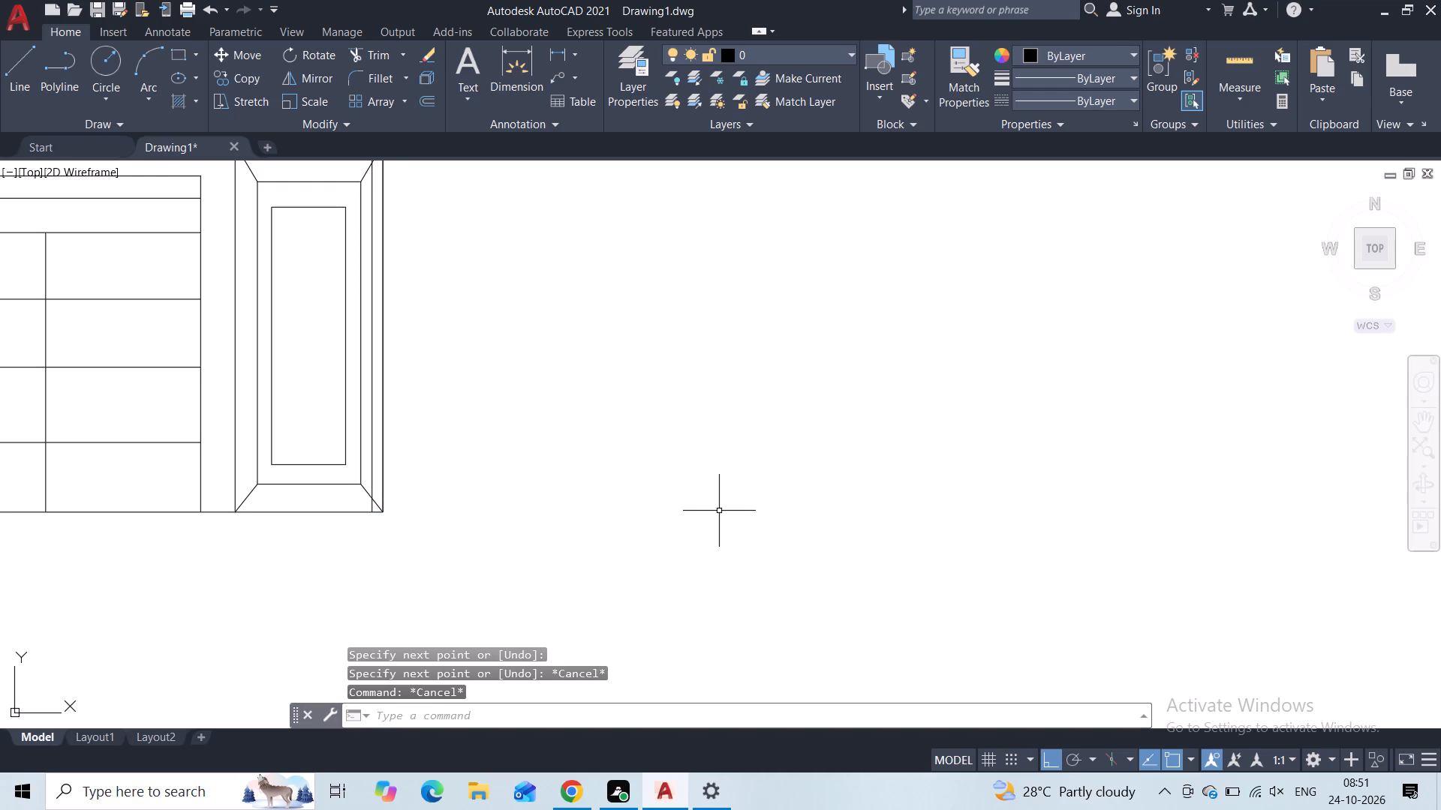
# From the bay's outer bottom corner, draw an 11'-4 3/16" horizontal baseline outward, continuing with a vertical line to nearly the tall line's height.
pyautogui.press('space')
pyautogui.click(386, 511)
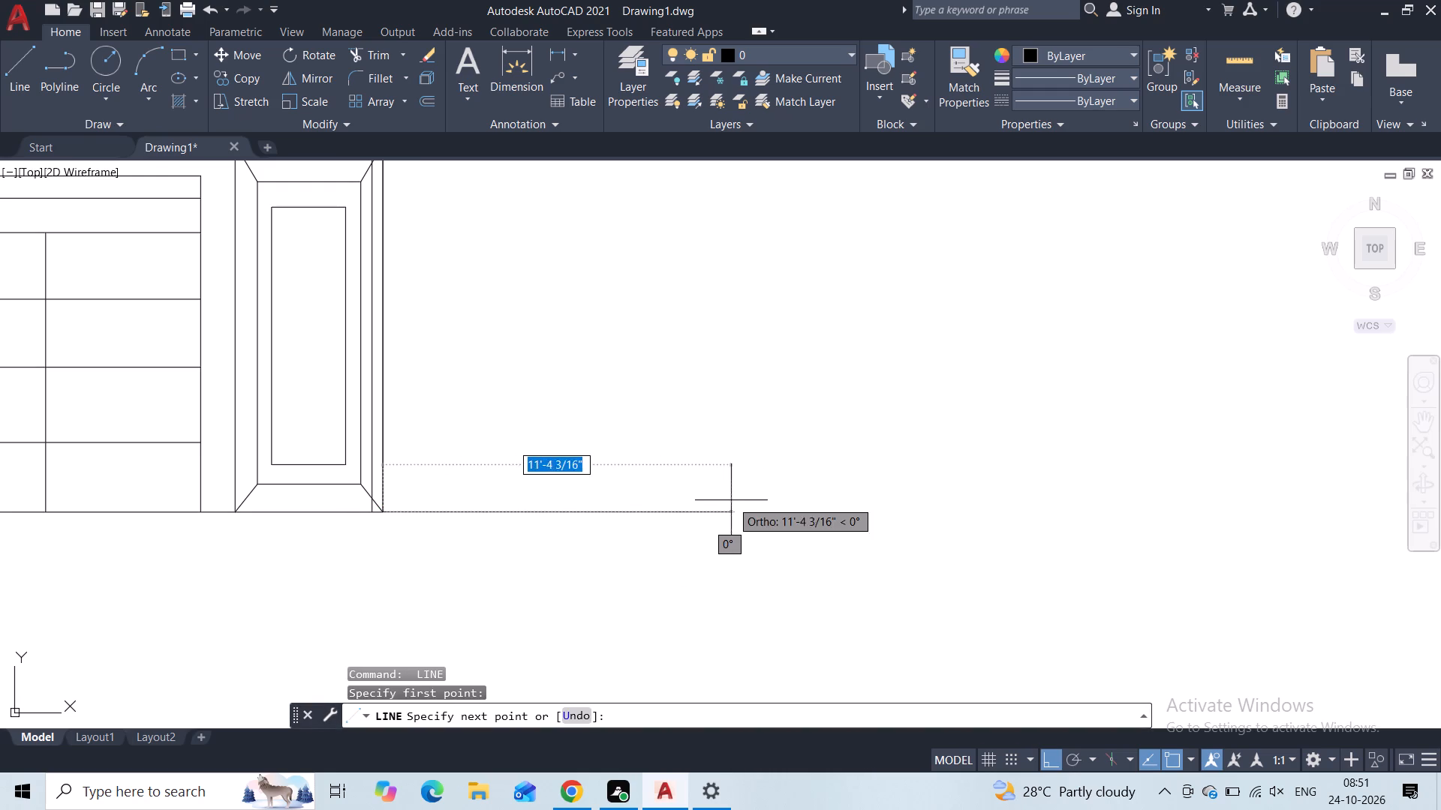
pyautogui.click(732, 501)
pyautogui.moveTo(731, 349); pyautogui.dragTo(716, 538, button='middle')
pyautogui.scroll(-2, 679, 370)
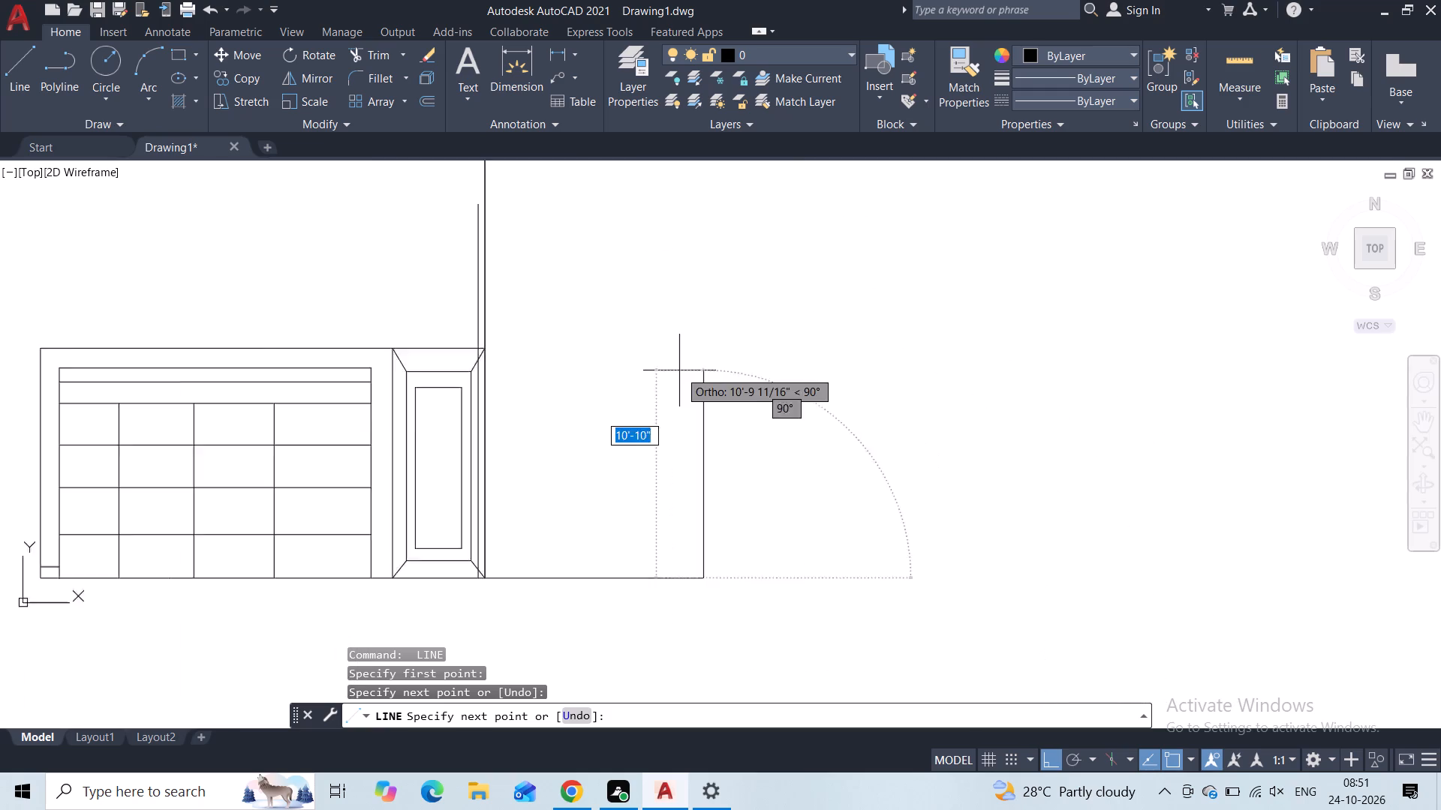
pyautogui.click(684, 233)
pyautogui.press('Escape')
pyautogui.moveTo(612, 410); pyautogui.dragTo(698, 391, button='middle')
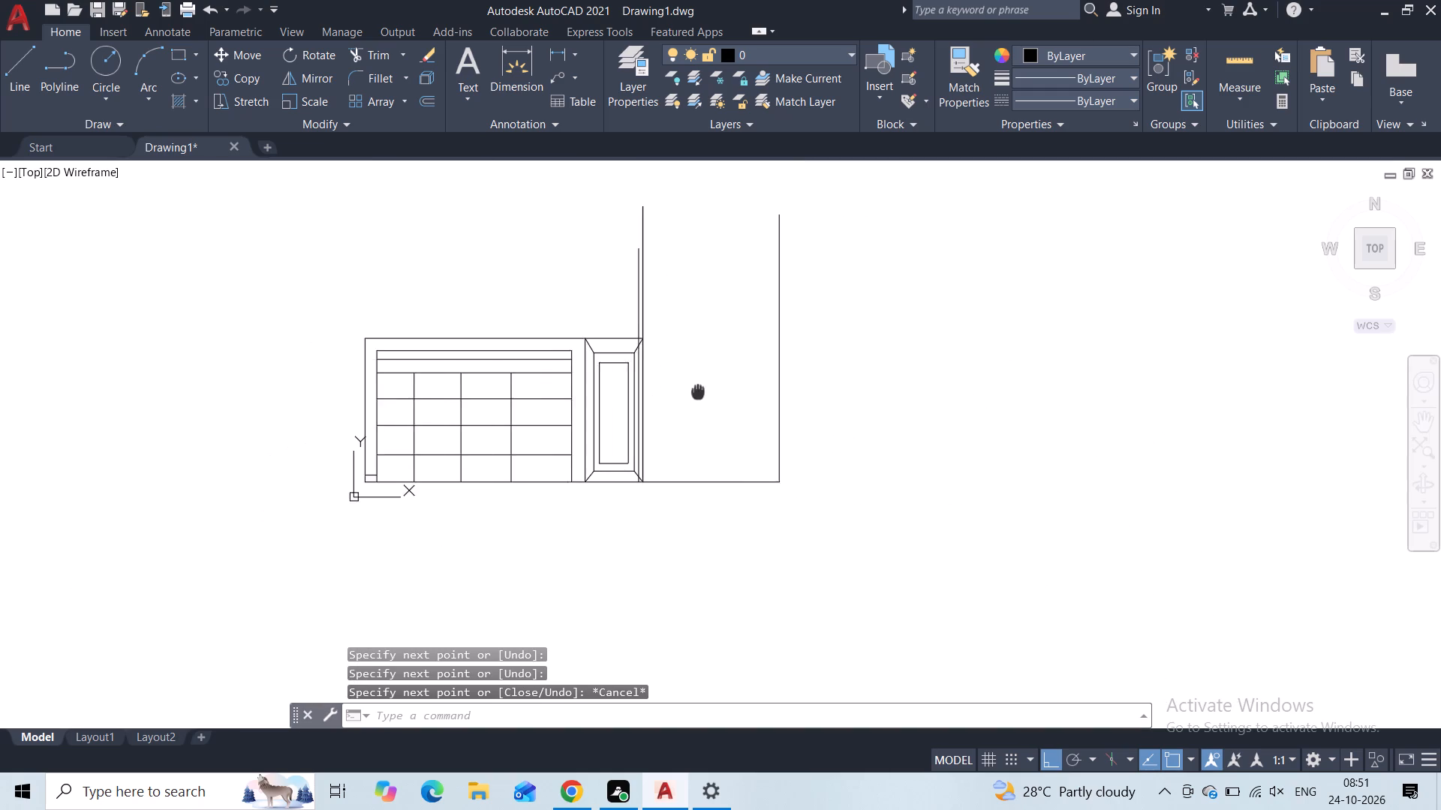
pyautogui.moveTo(698, 391); pyautogui.dragTo(796, 374, button='middle')
pyautogui.scroll(1, 796, 374)
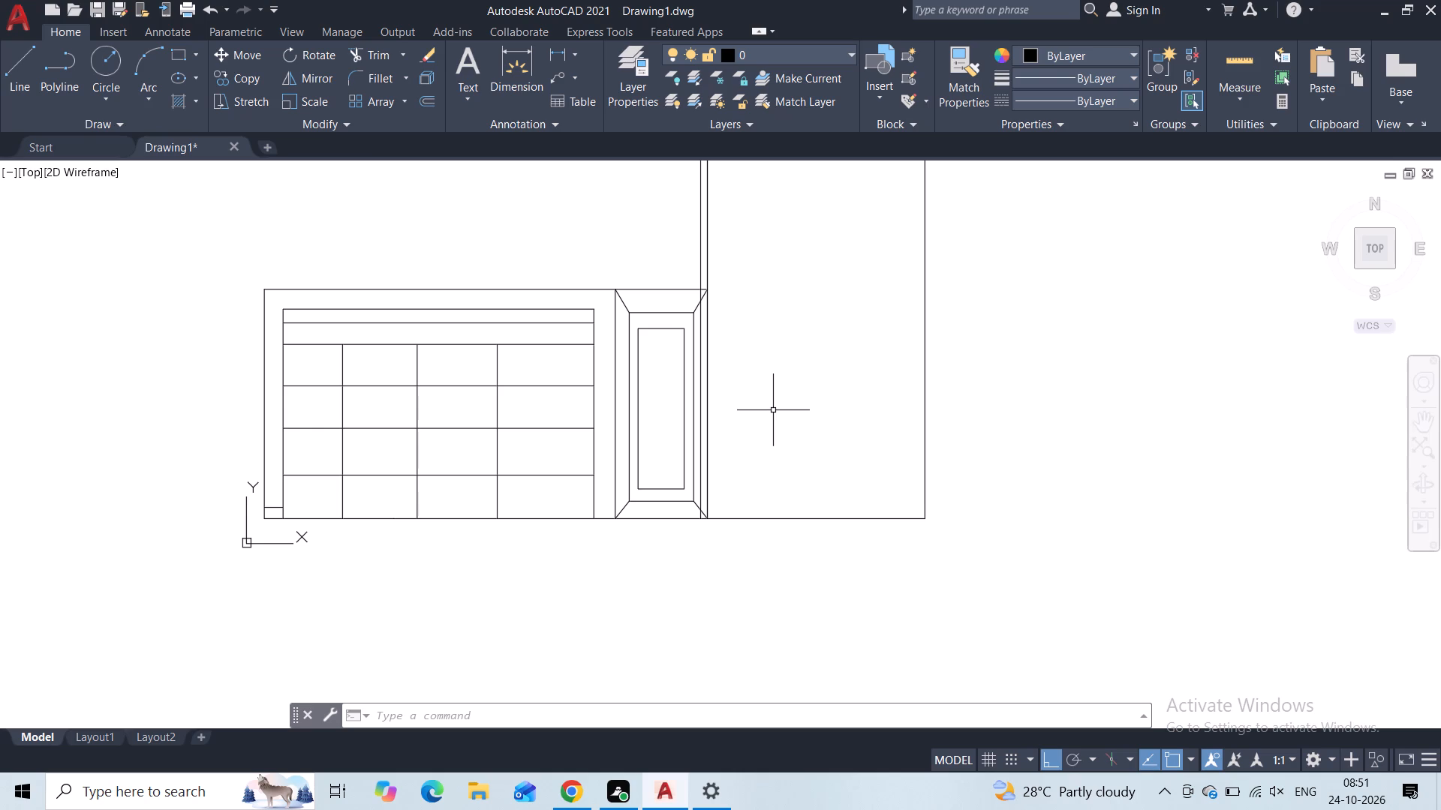
pyautogui.moveTo(784, 276); pyautogui.dragTo(823, 415, button='middle')
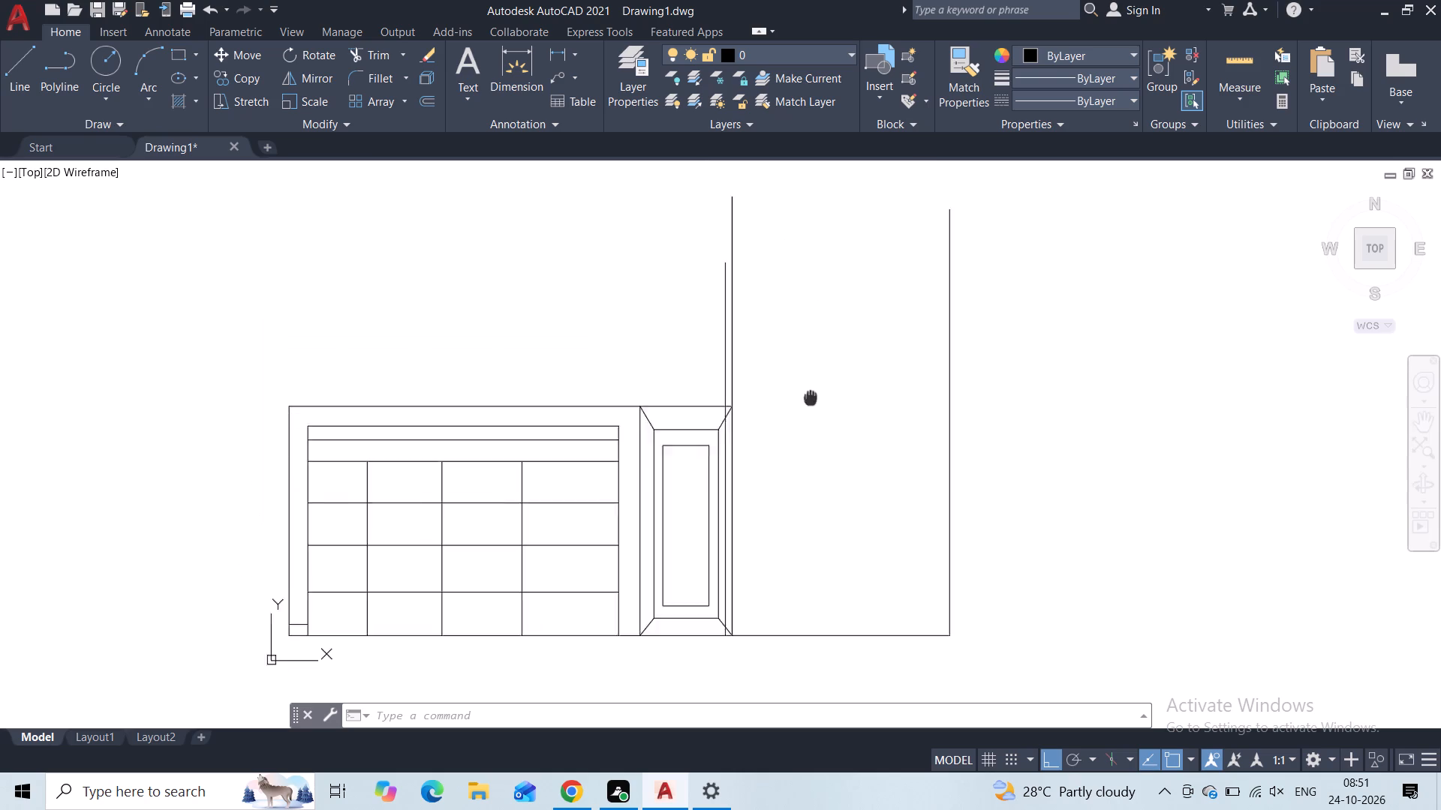
# Erase the two lower mitre lines between the side bay's inner frame and its bottom corners.
pyautogui.moveTo(823, 415); pyautogui.dragTo(850, 471, button='middle')
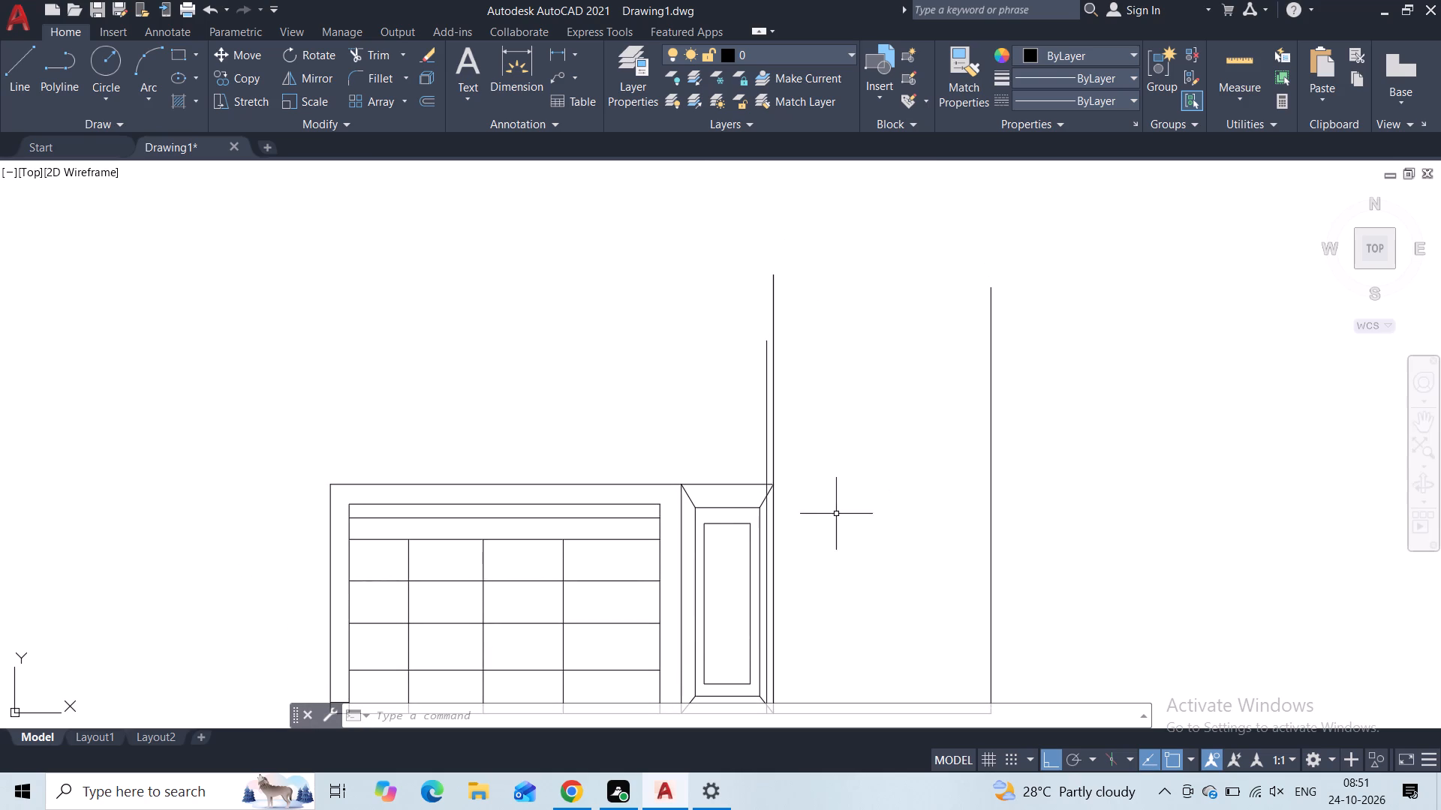
pyautogui.scroll(1, 719, 474)
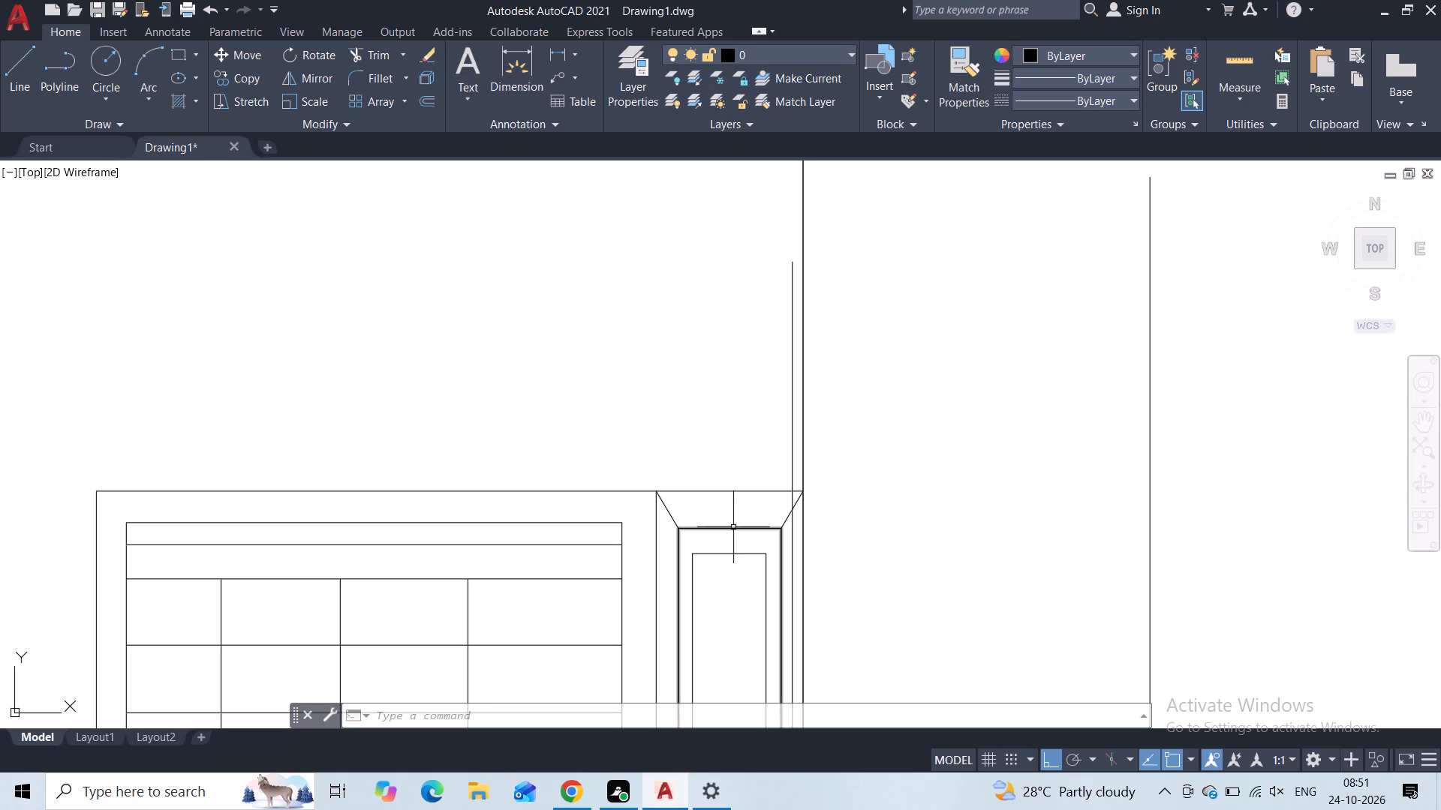
pyautogui.moveTo(738, 522); pyautogui.dragTo(695, 249, button='middle')
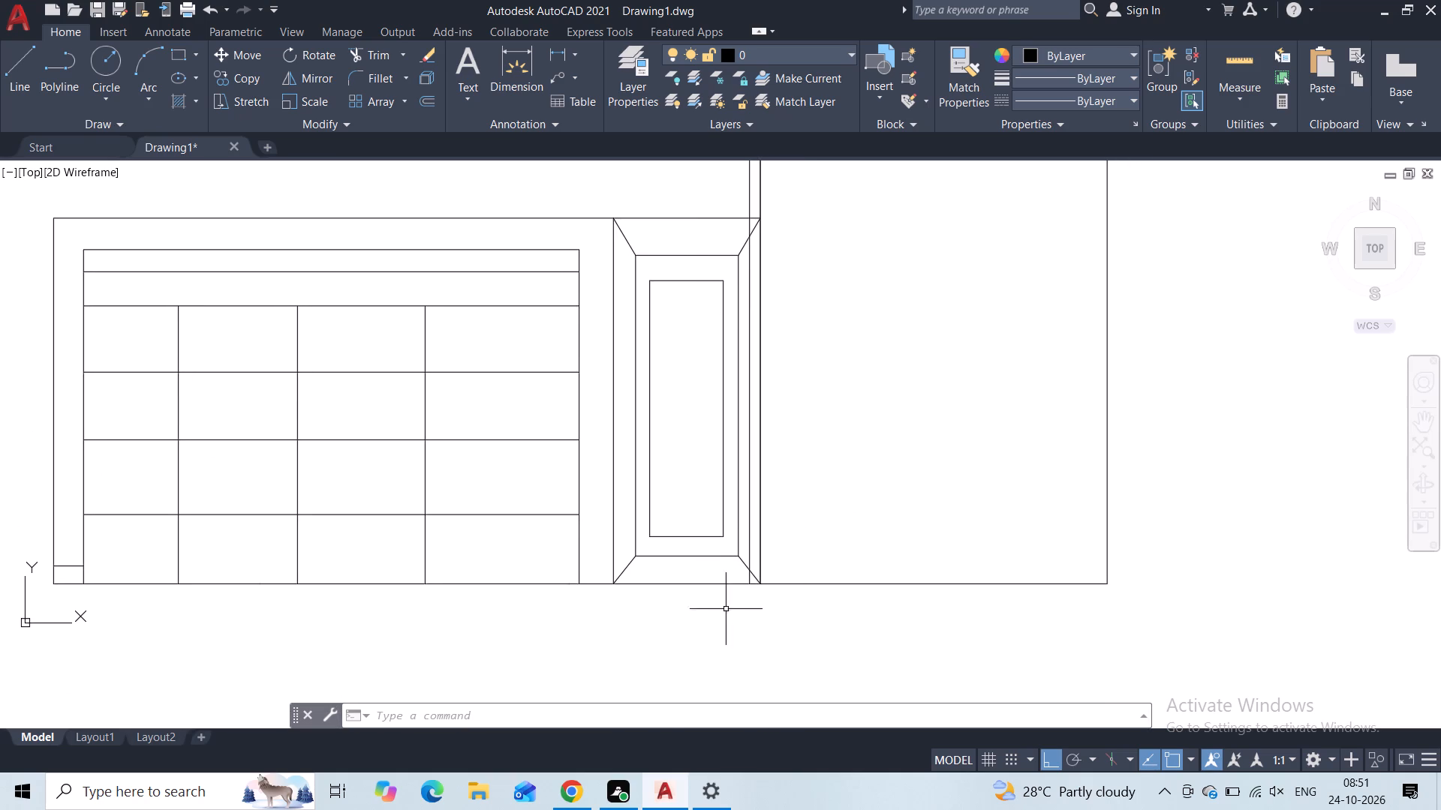
pyautogui.moveTo(712, 576); pyautogui.dragTo(679, 479, button='middle')
pyautogui.scroll(2, 679, 479)
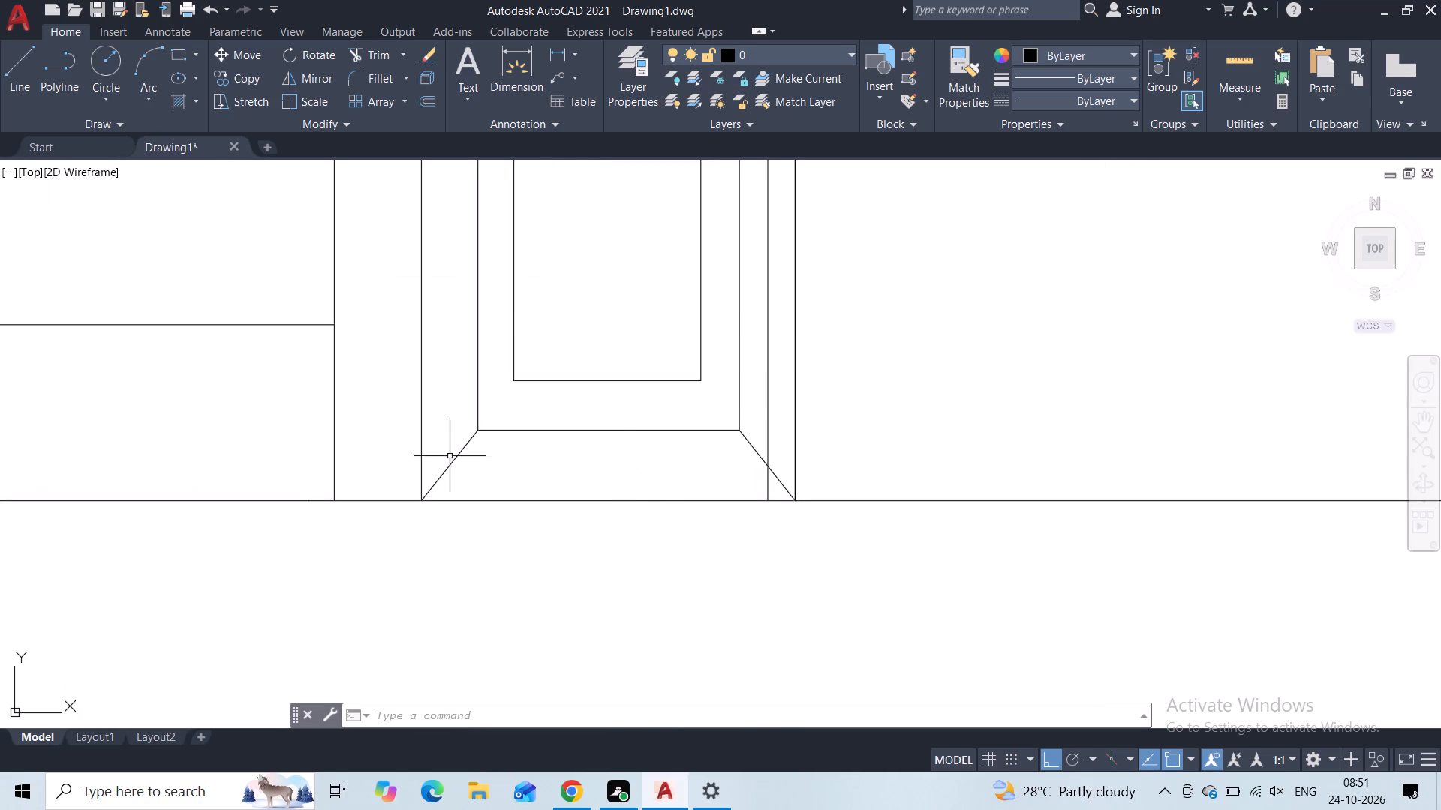
pyautogui.click(457, 463)
pyautogui.click(453, 463)
pyautogui.click(445, 454)
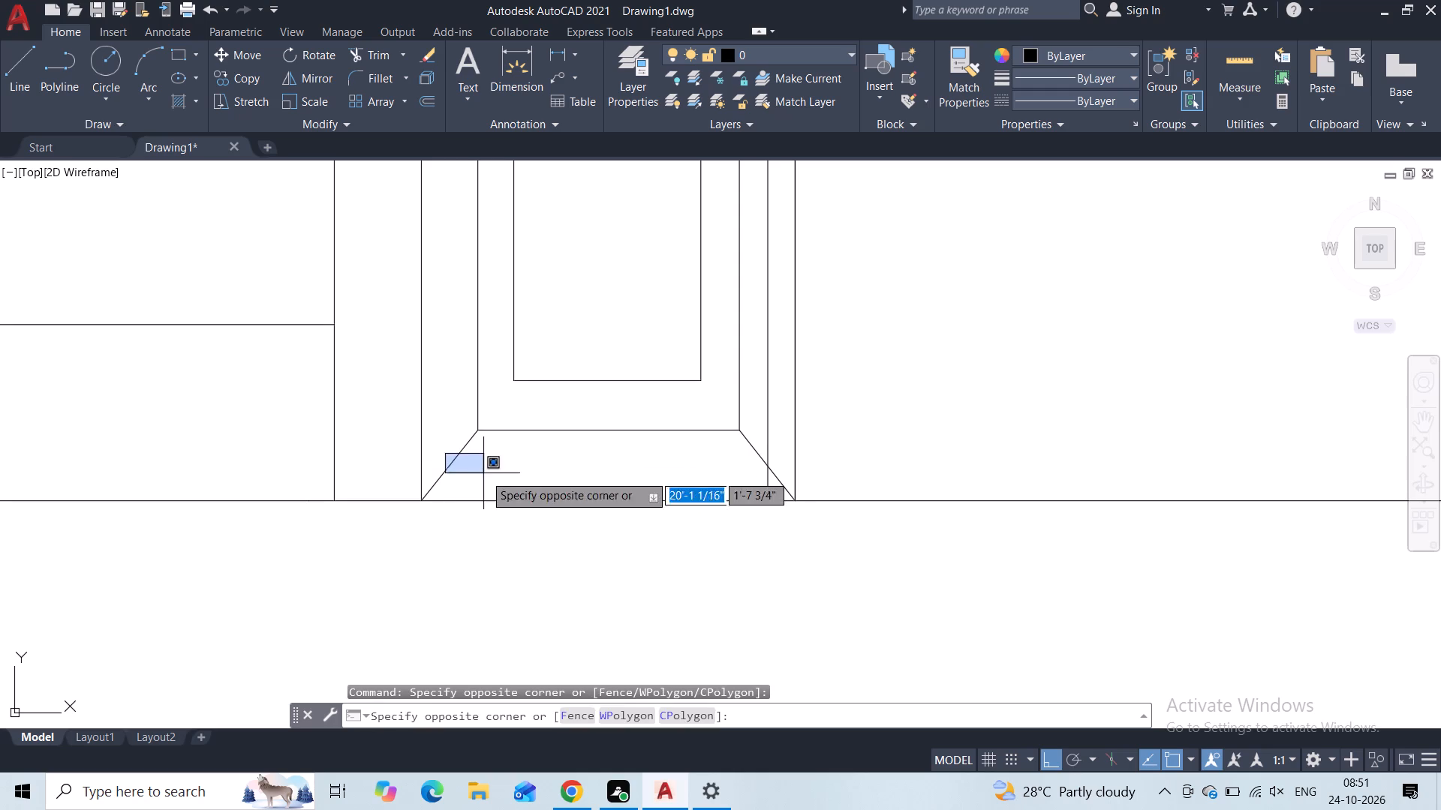
pyautogui.click(484, 474)
pyautogui.click(459, 463)
pyautogui.click(443, 445)
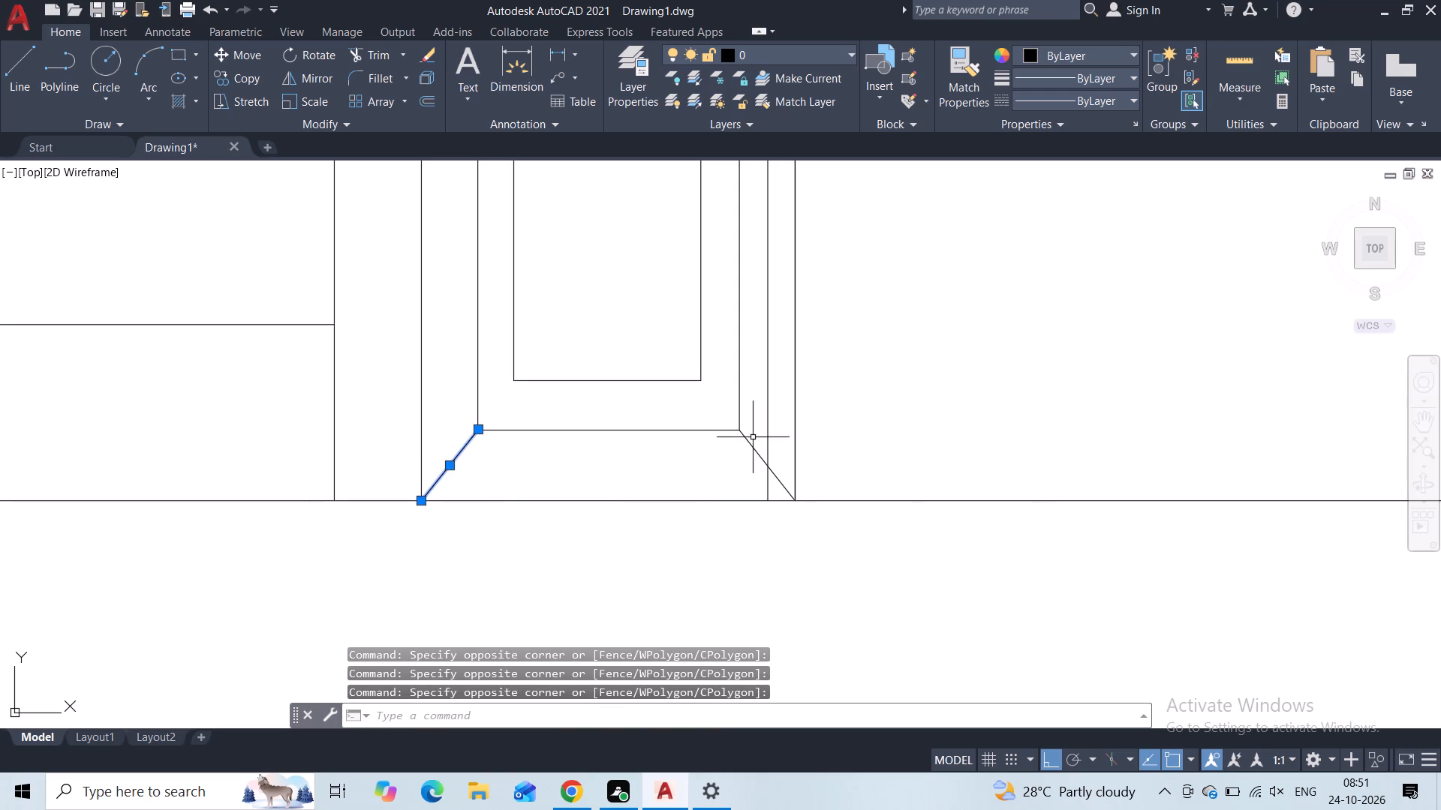
pyautogui.click(754, 436)
pyautogui.click(737, 461)
pyautogui.press('Delete')
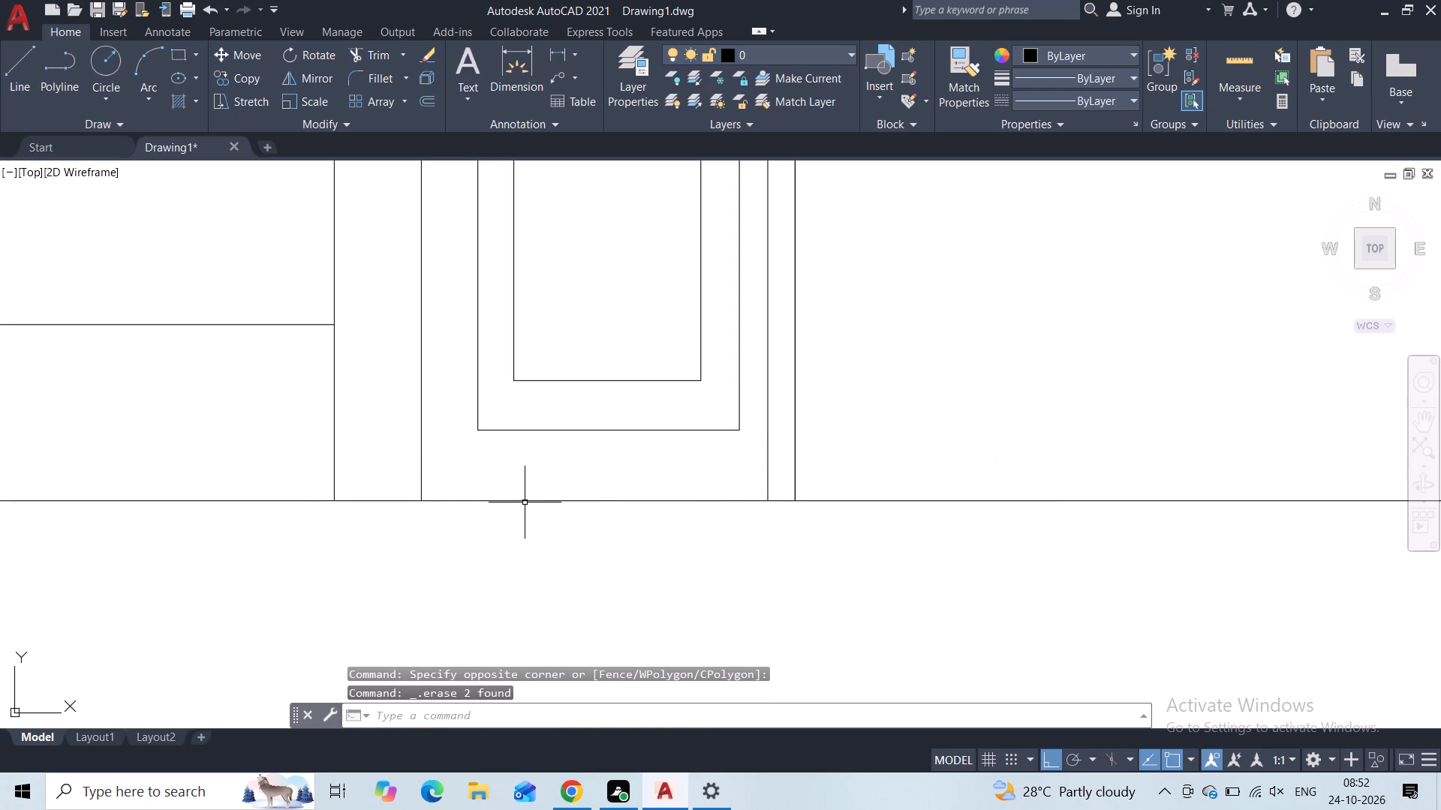
pyautogui.press('space')
pyautogui.press('Escape')
# Draw a 17'-3 13/16" horizontal line just above the baseline, from the garage door's bay-side edge to the taller wall's outer vertical.
pyautogui.click(20, 70)
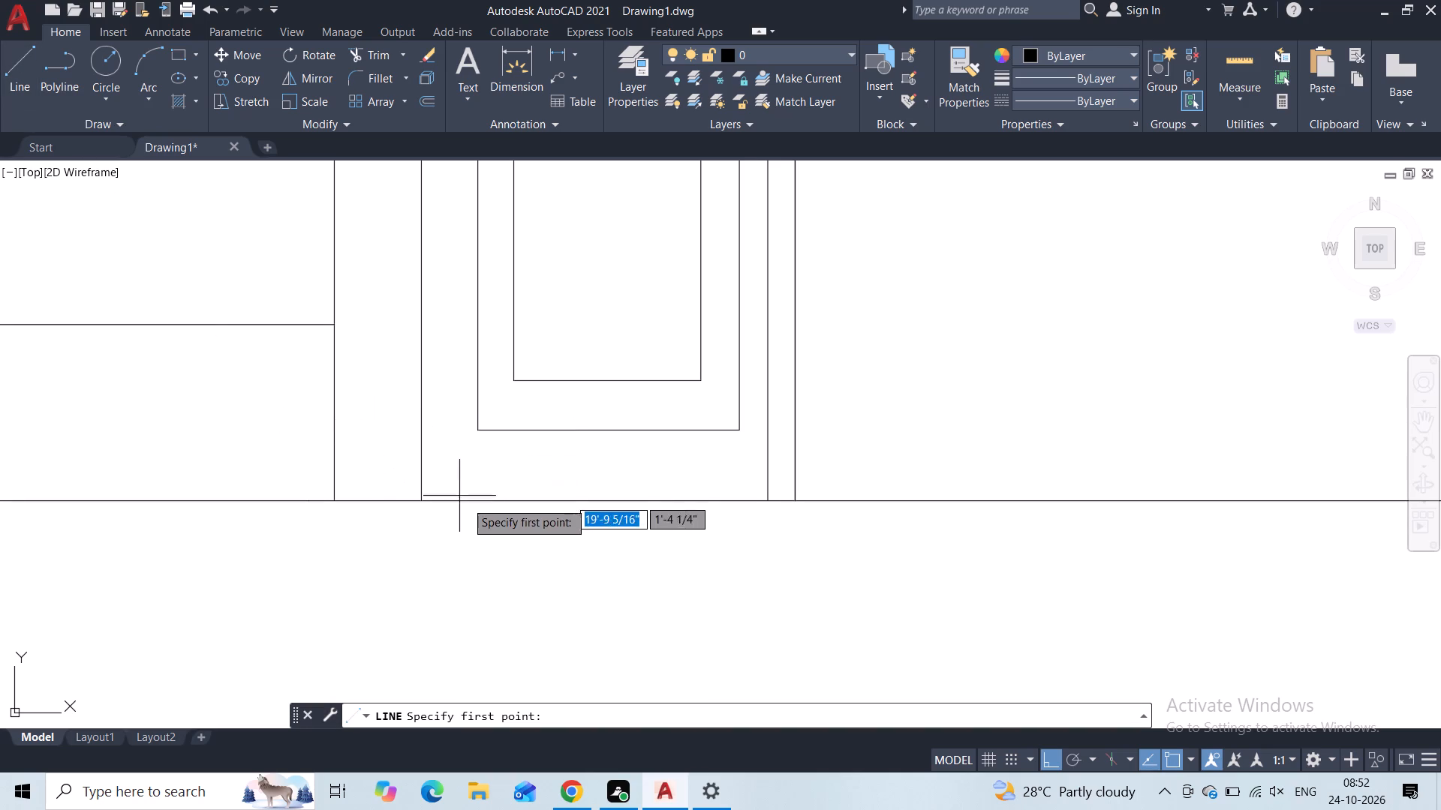
pyautogui.click(339, 466)
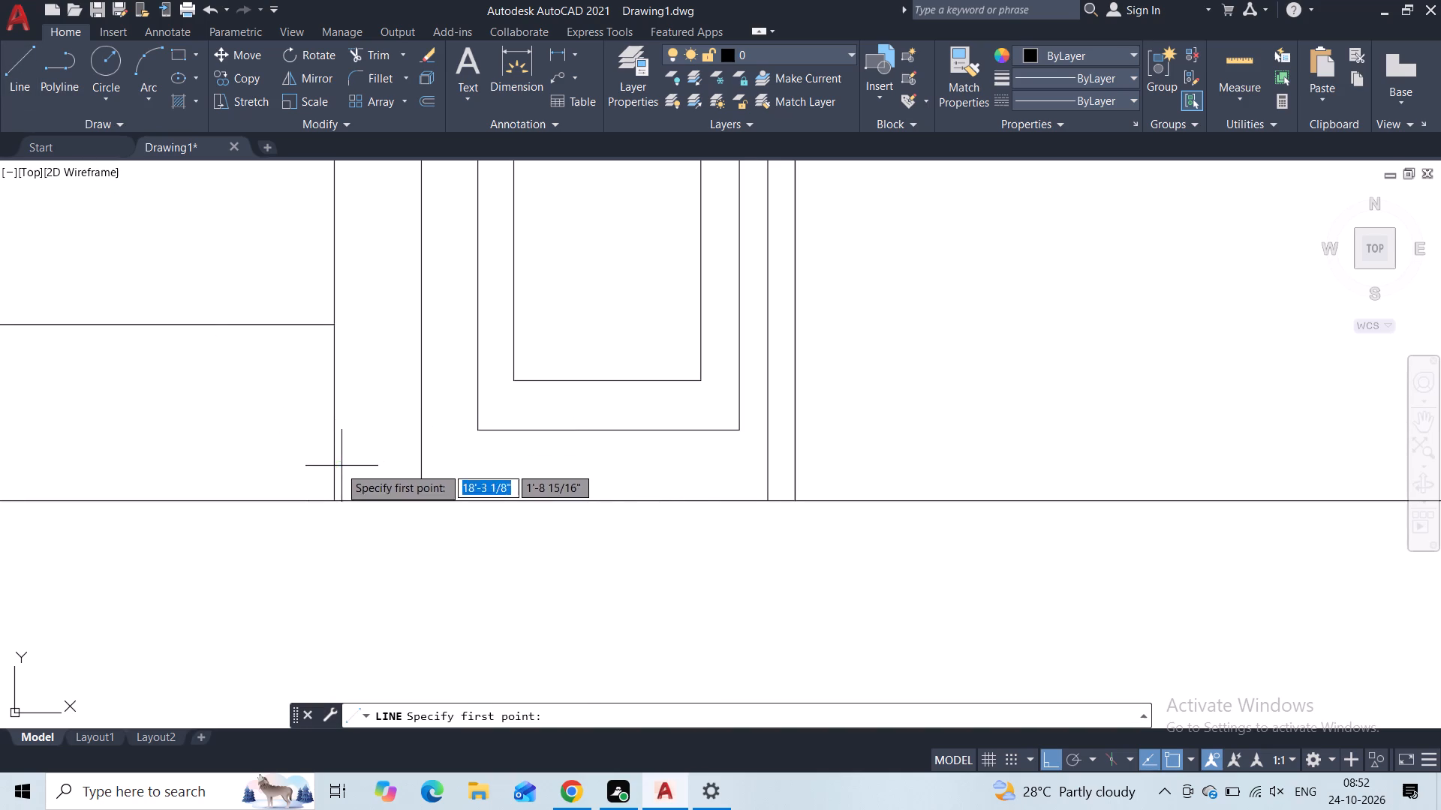
pyautogui.moveTo(538, 466); pyautogui.dragTo(285, 466, button='middle')
pyautogui.scroll(-2, 540, 443)
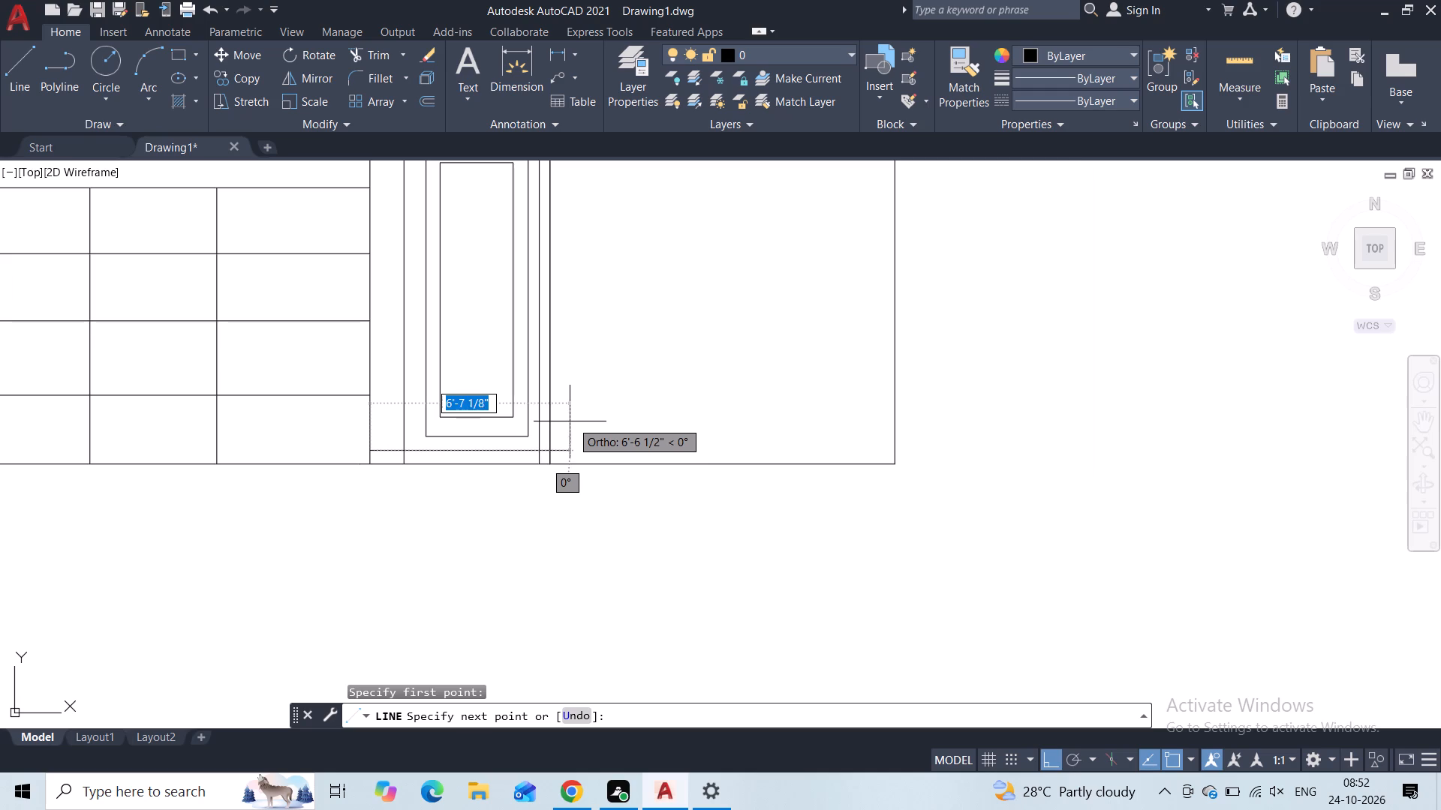
pyautogui.click(892, 450)
pyautogui.press('Escape')
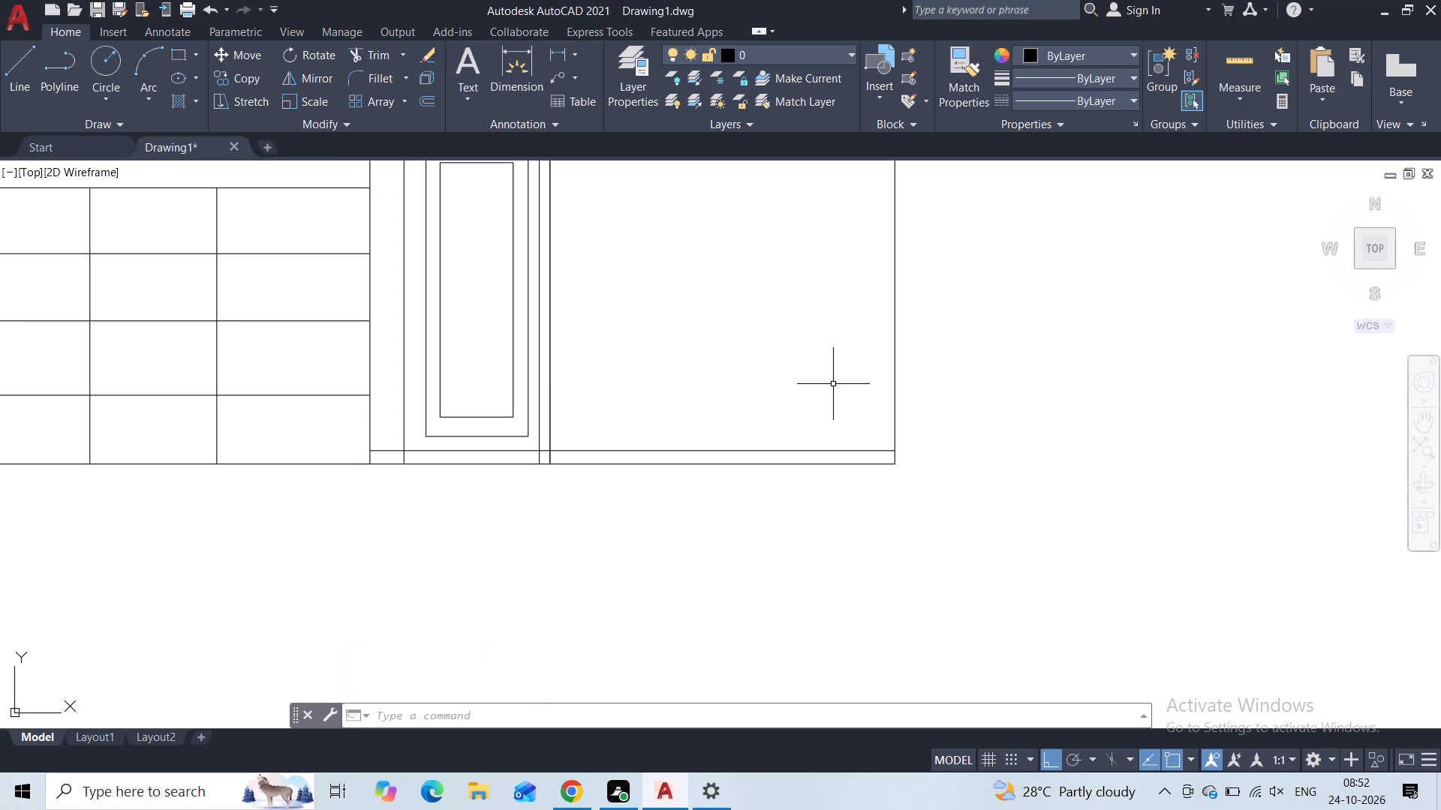
# Draw a vertical line upward from the garage front's outer top corner, ending higher than the tall wall's lines.
pyautogui.scroll(-4, 845, 316)
pyautogui.moveTo(820, 298); pyautogui.dragTo(798, 388, button='middle')
pyautogui.scroll(1, 791, 365)
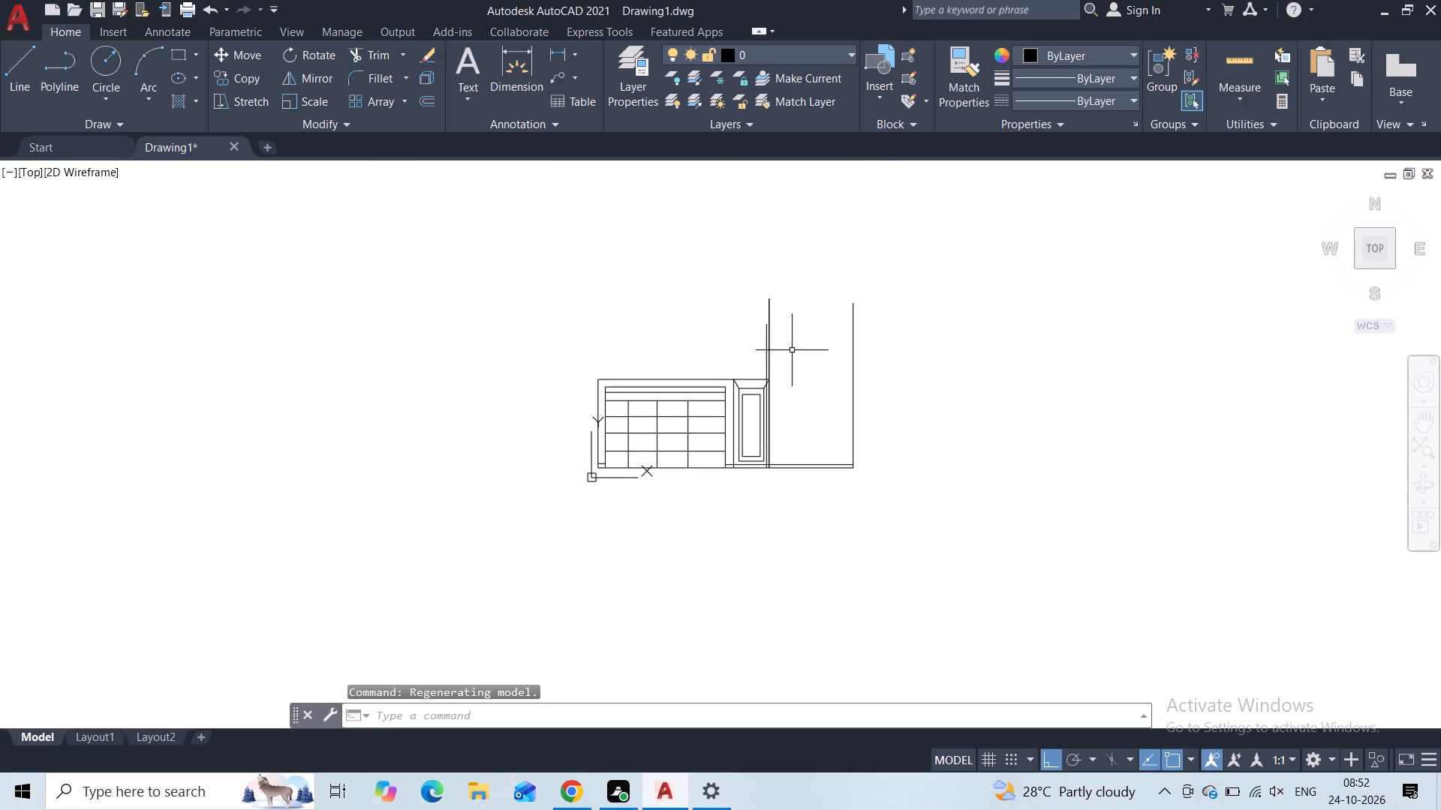
pyautogui.moveTo(792, 347); pyautogui.dragTo(780, 403, button='middle')
pyautogui.scroll(1, 780, 396)
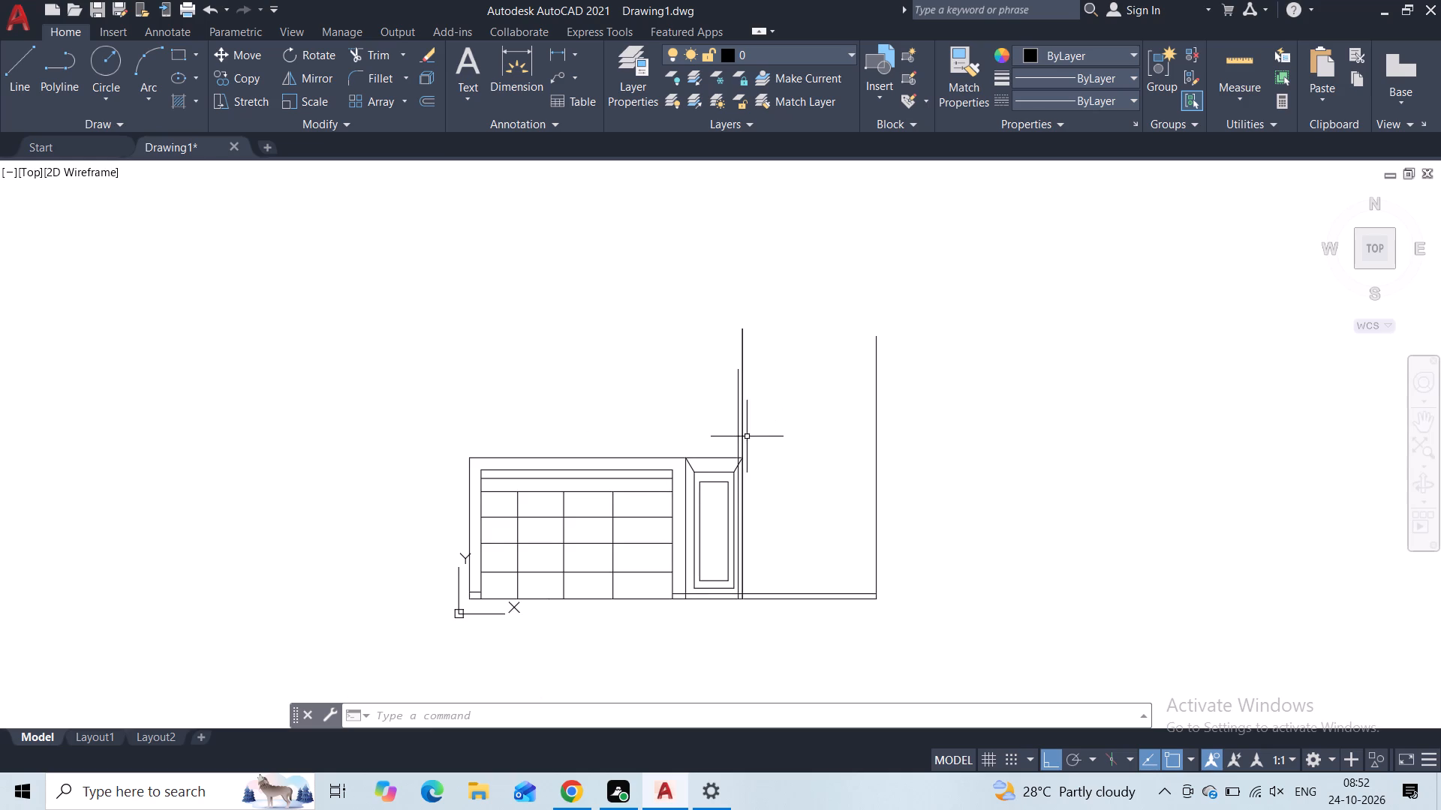
pyautogui.scroll(1, 706, 448)
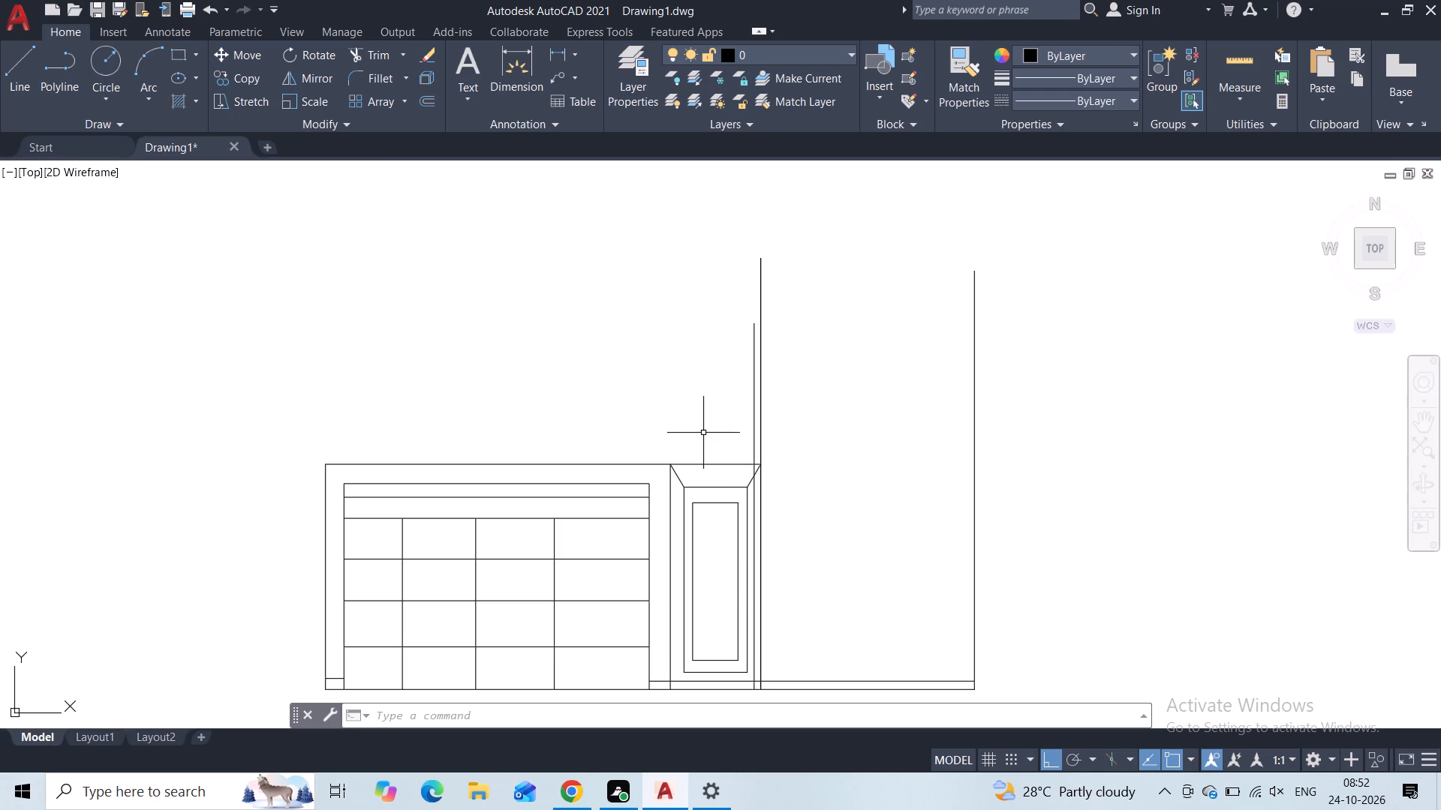
pyautogui.scroll(1, 714, 449)
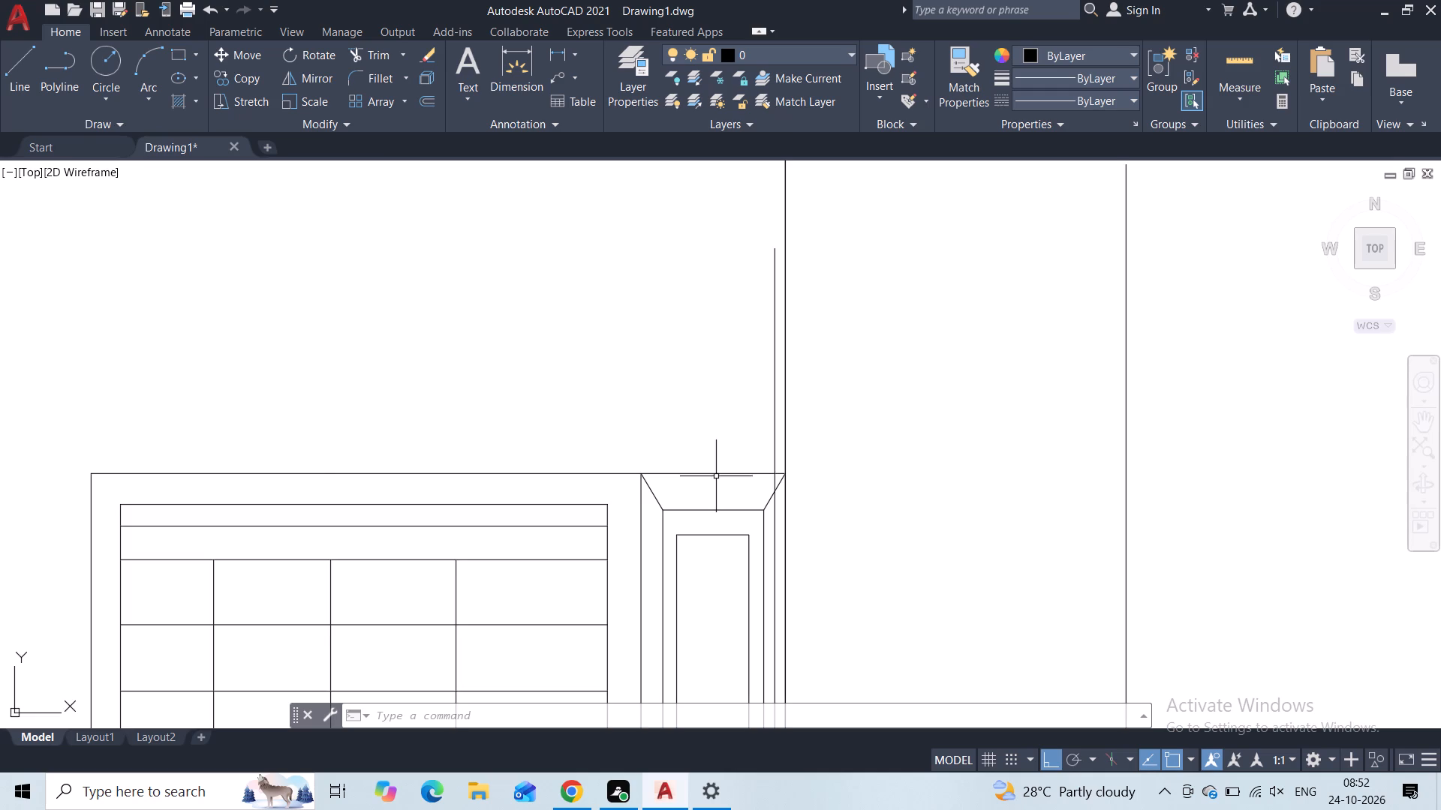
pyautogui.scroll(-2, 630, 427)
pyautogui.press('space')
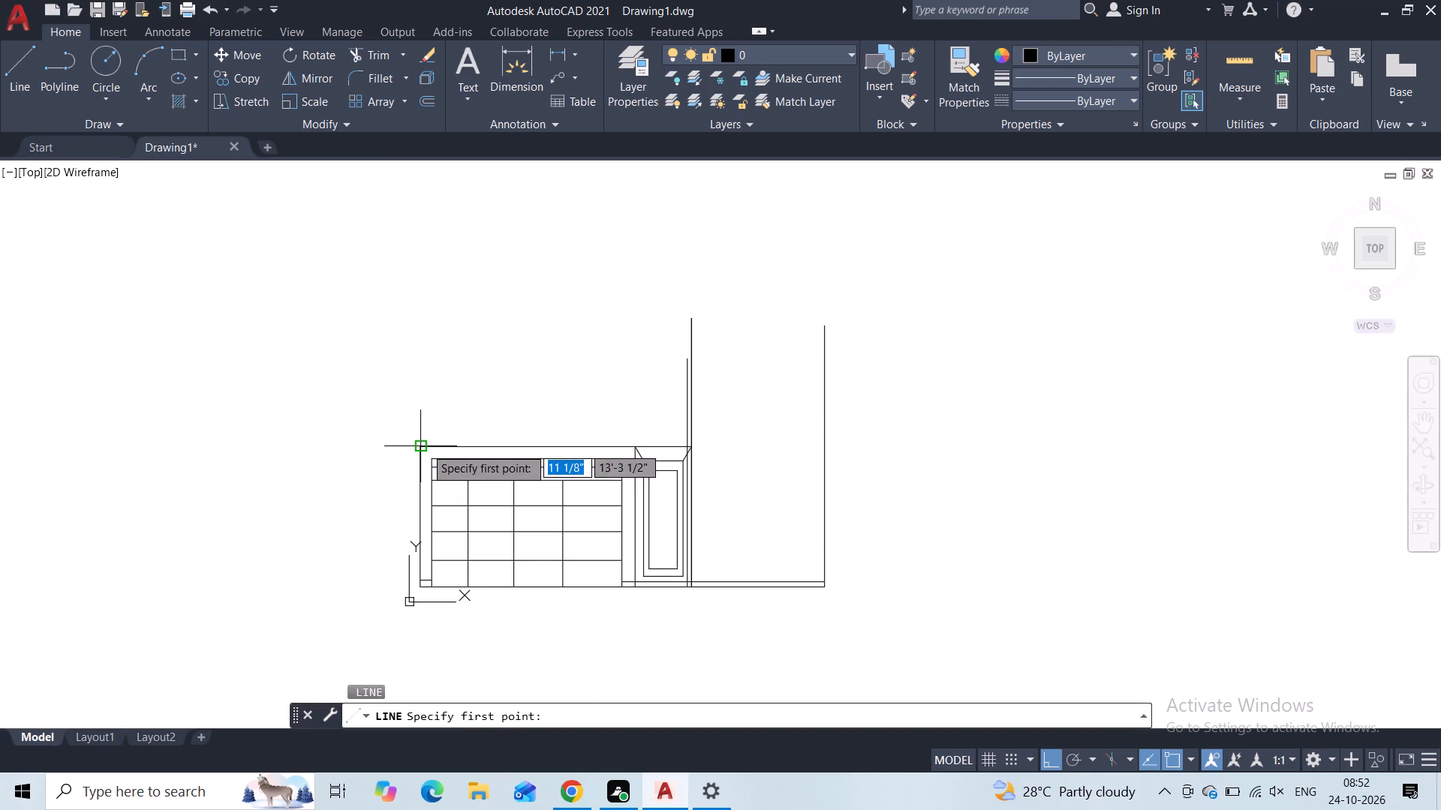
pyautogui.click(425, 447)
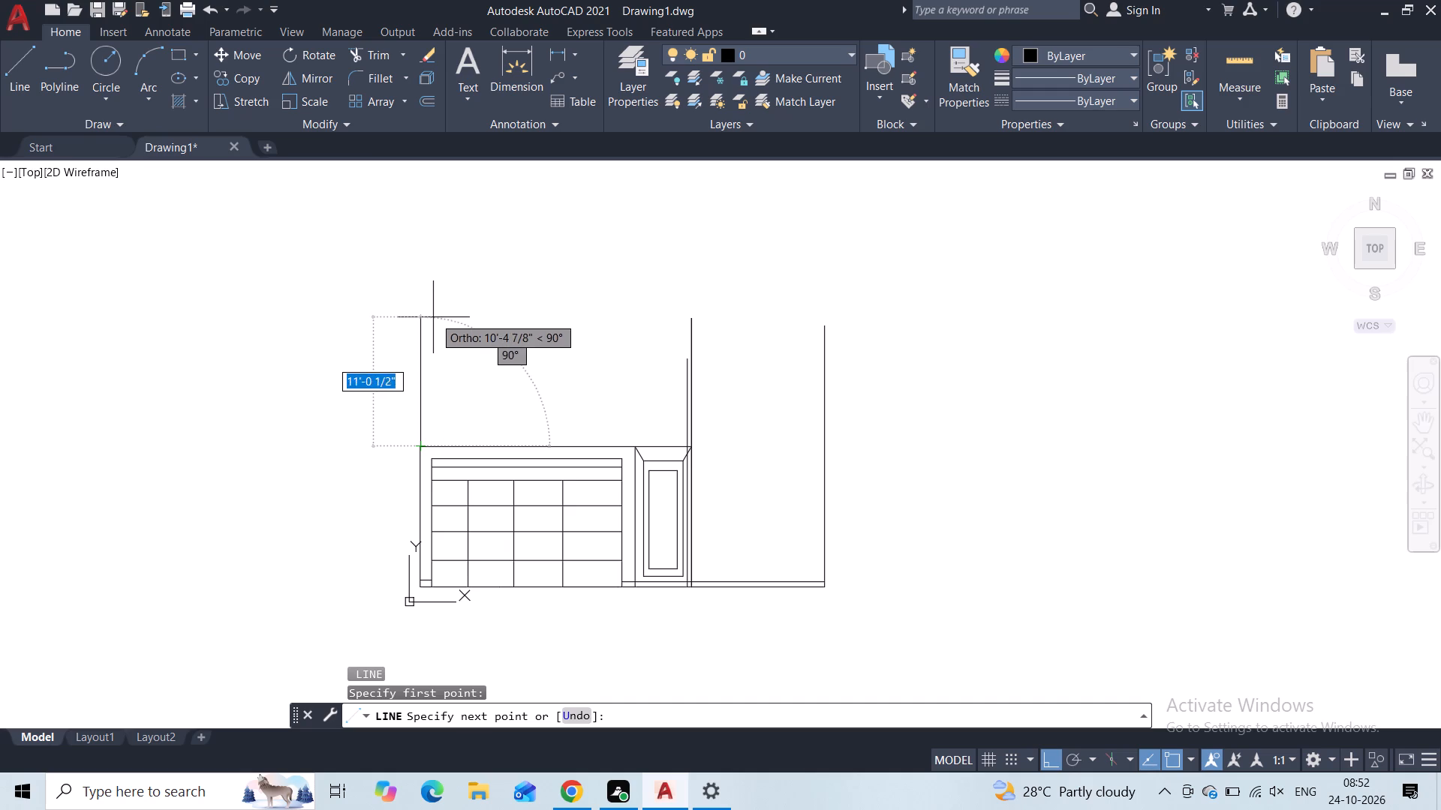
pyautogui.click(440, 272)
pyautogui.press('Escape')
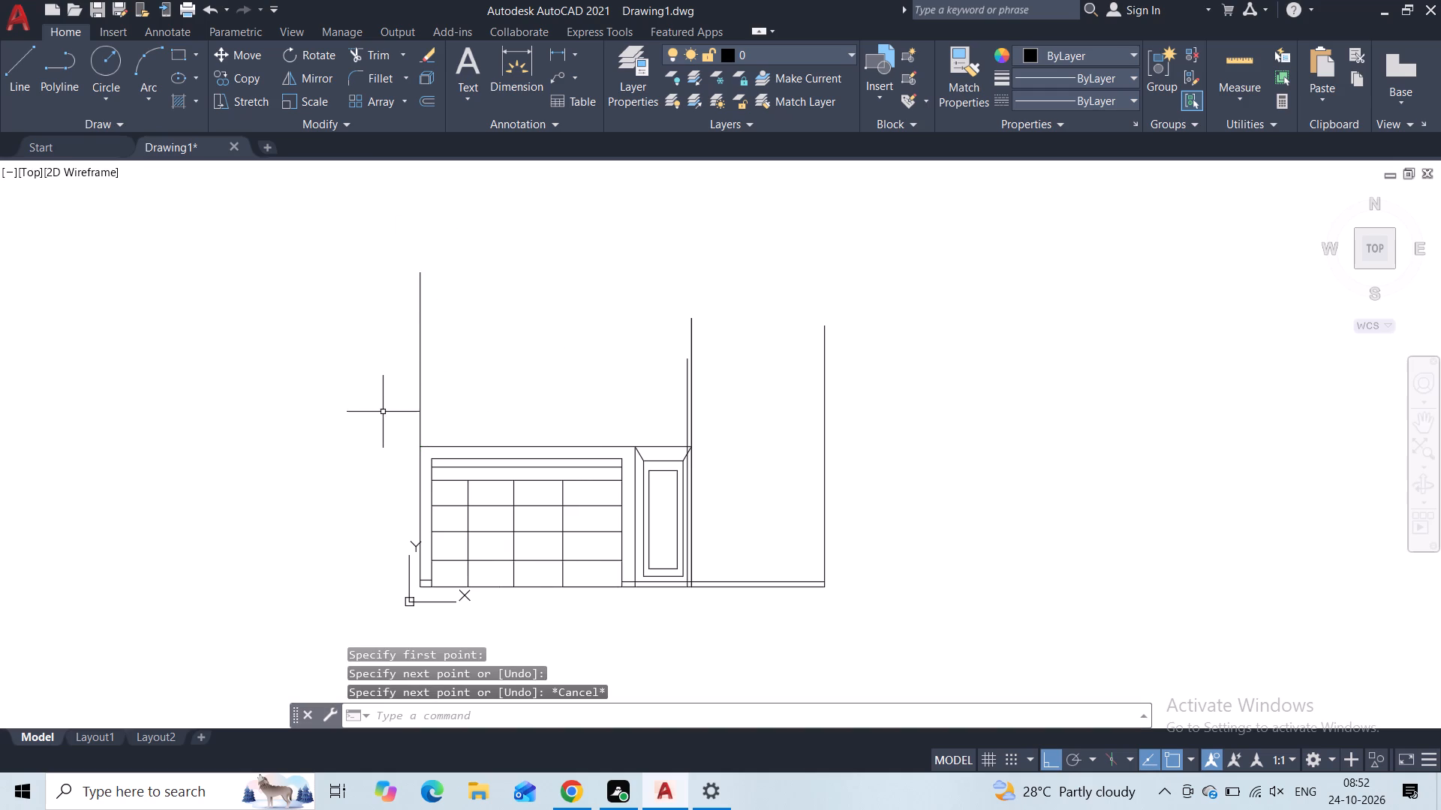
# Draw an 18'-4 5/16" horizontal line above the garage from the outer vertical, continuing down to the side bay's inner top corner.
pyautogui.scroll(1, 417, 430)
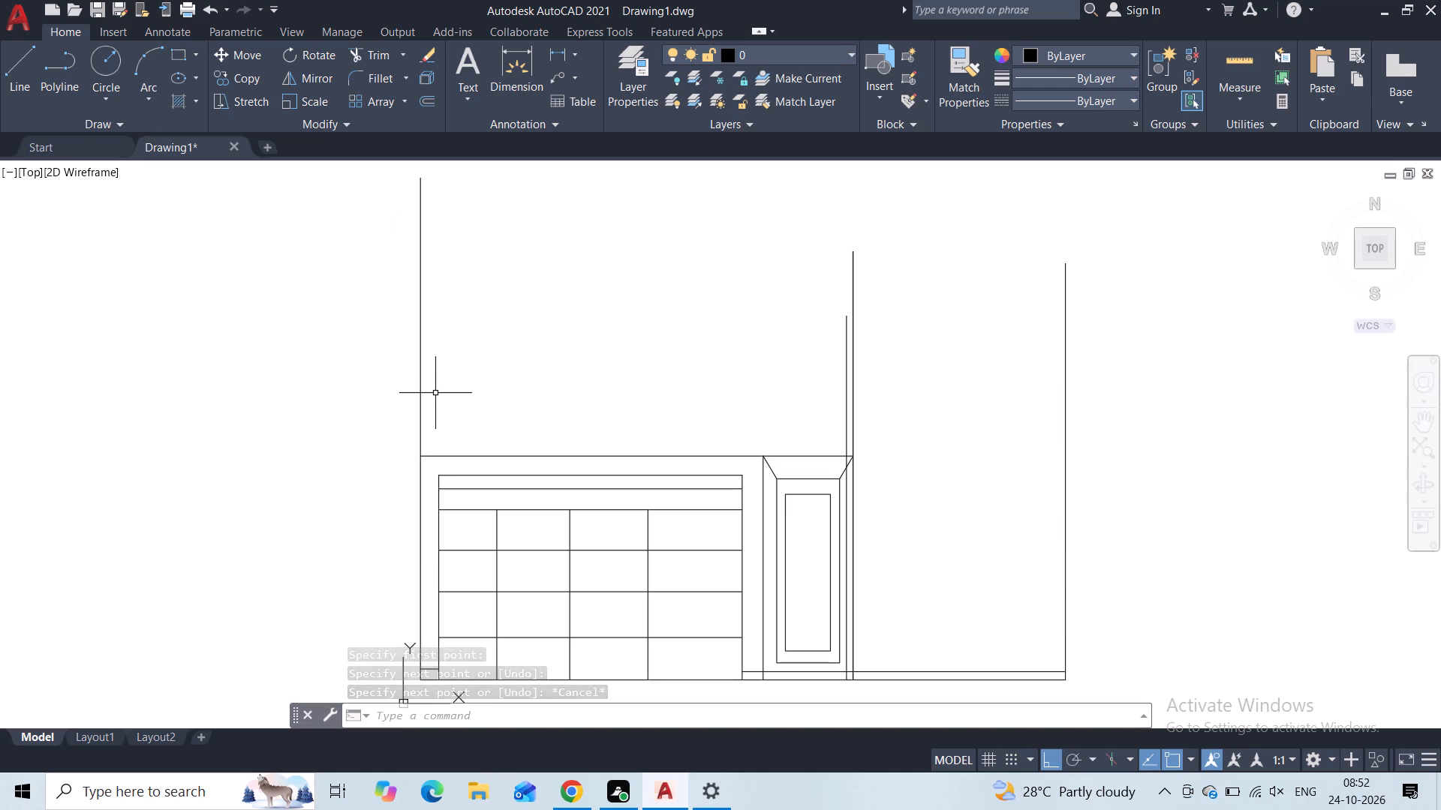
pyautogui.press('space')
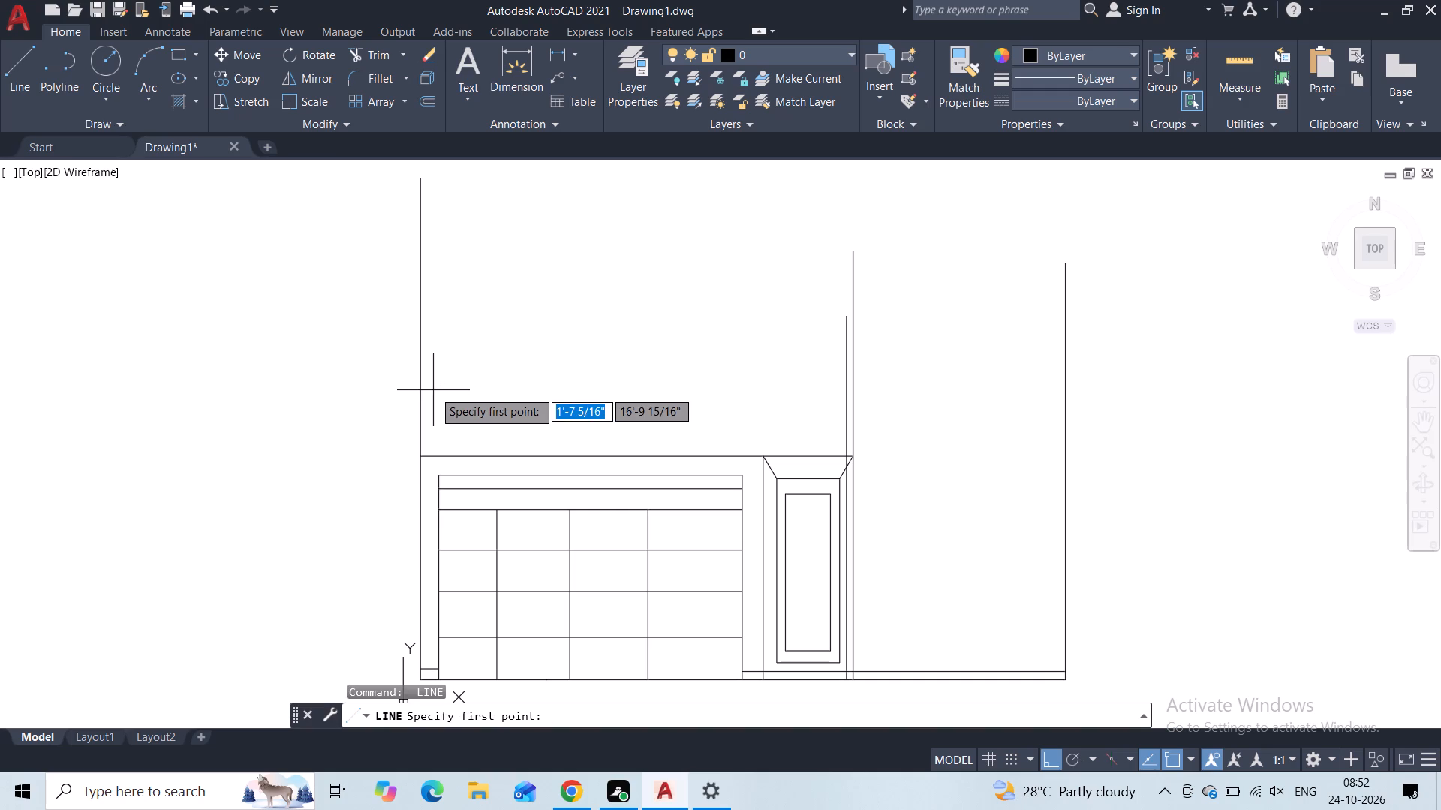
pyautogui.click(420, 378)
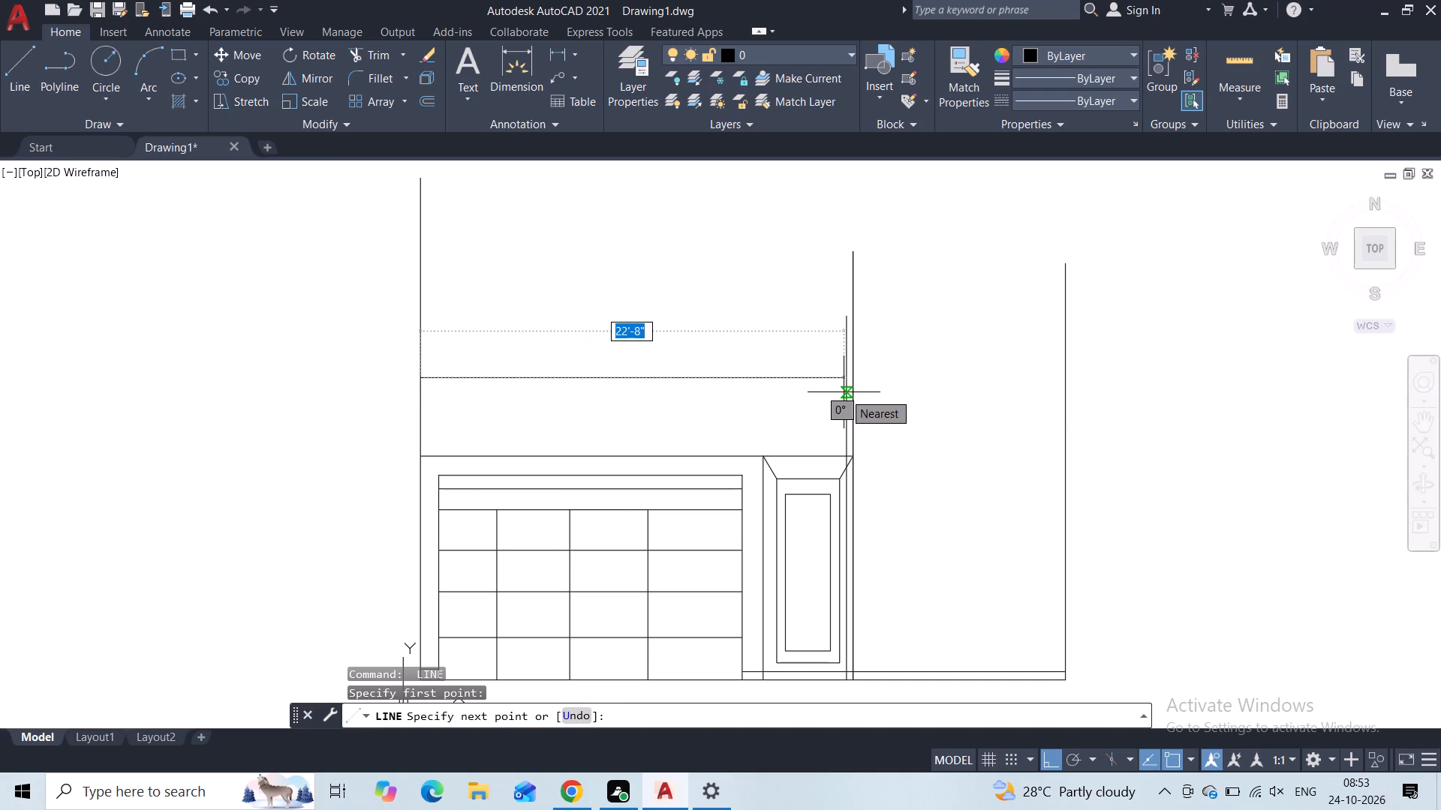
pyautogui.click(763, 379)
pyautogui.click(762, 454)
pyautogui.press('Escape')
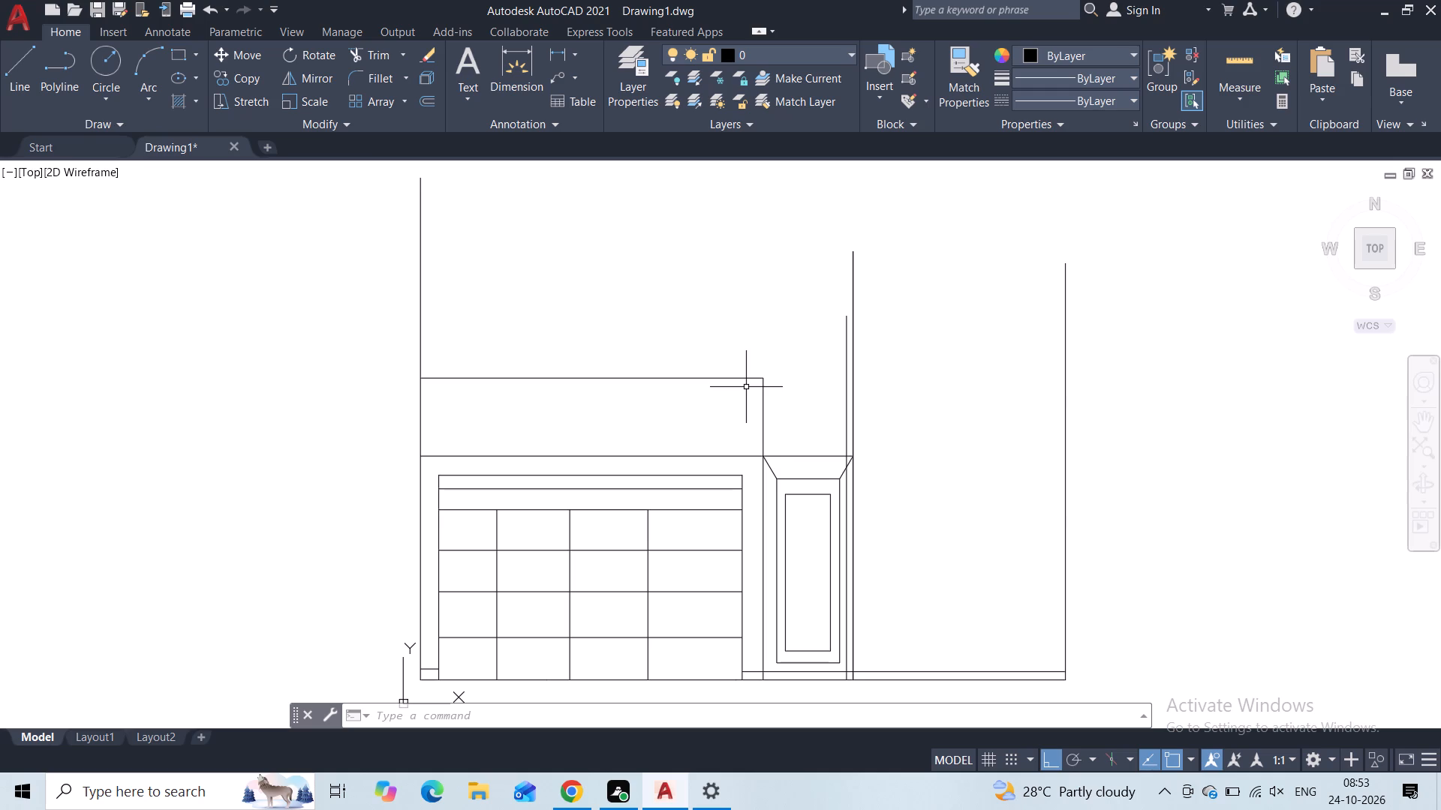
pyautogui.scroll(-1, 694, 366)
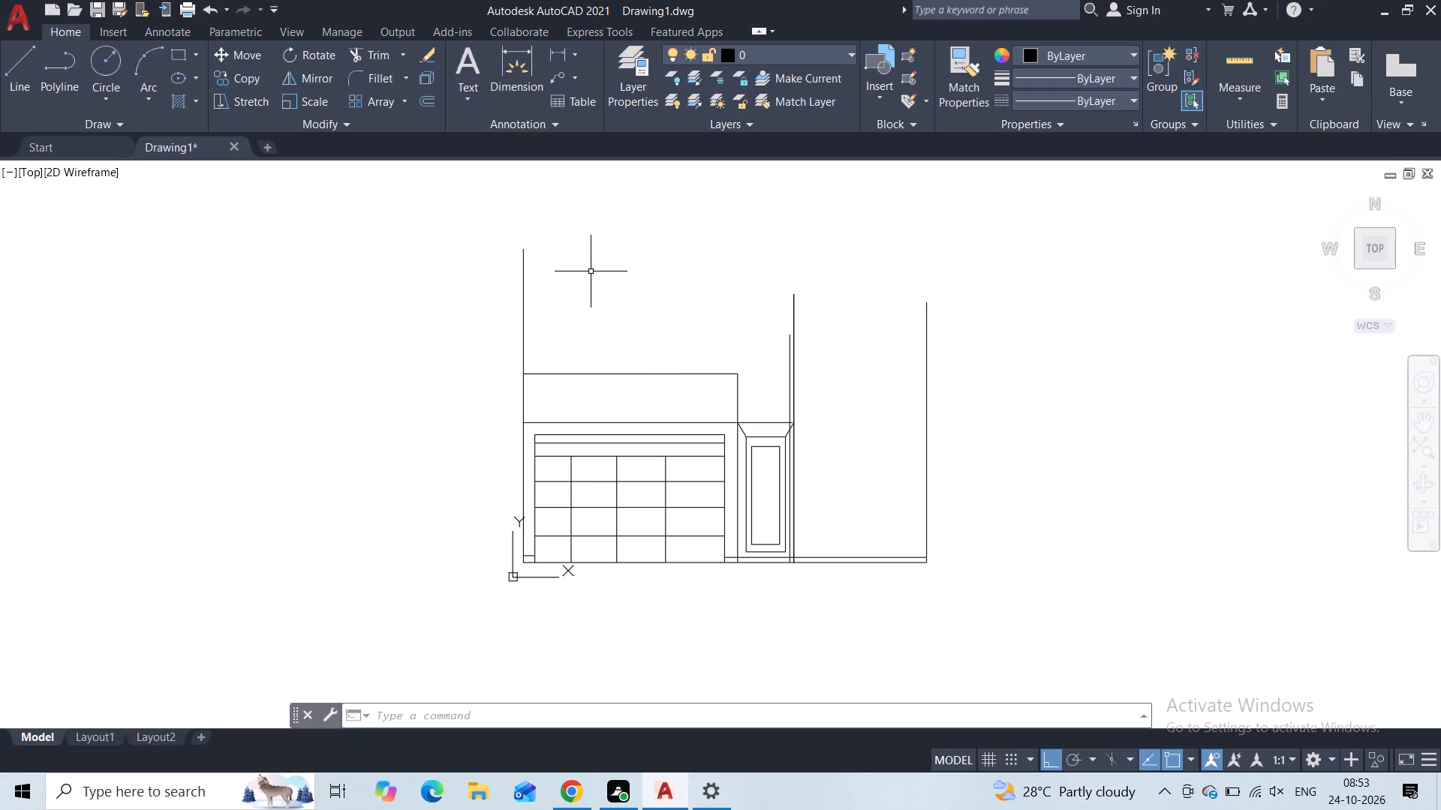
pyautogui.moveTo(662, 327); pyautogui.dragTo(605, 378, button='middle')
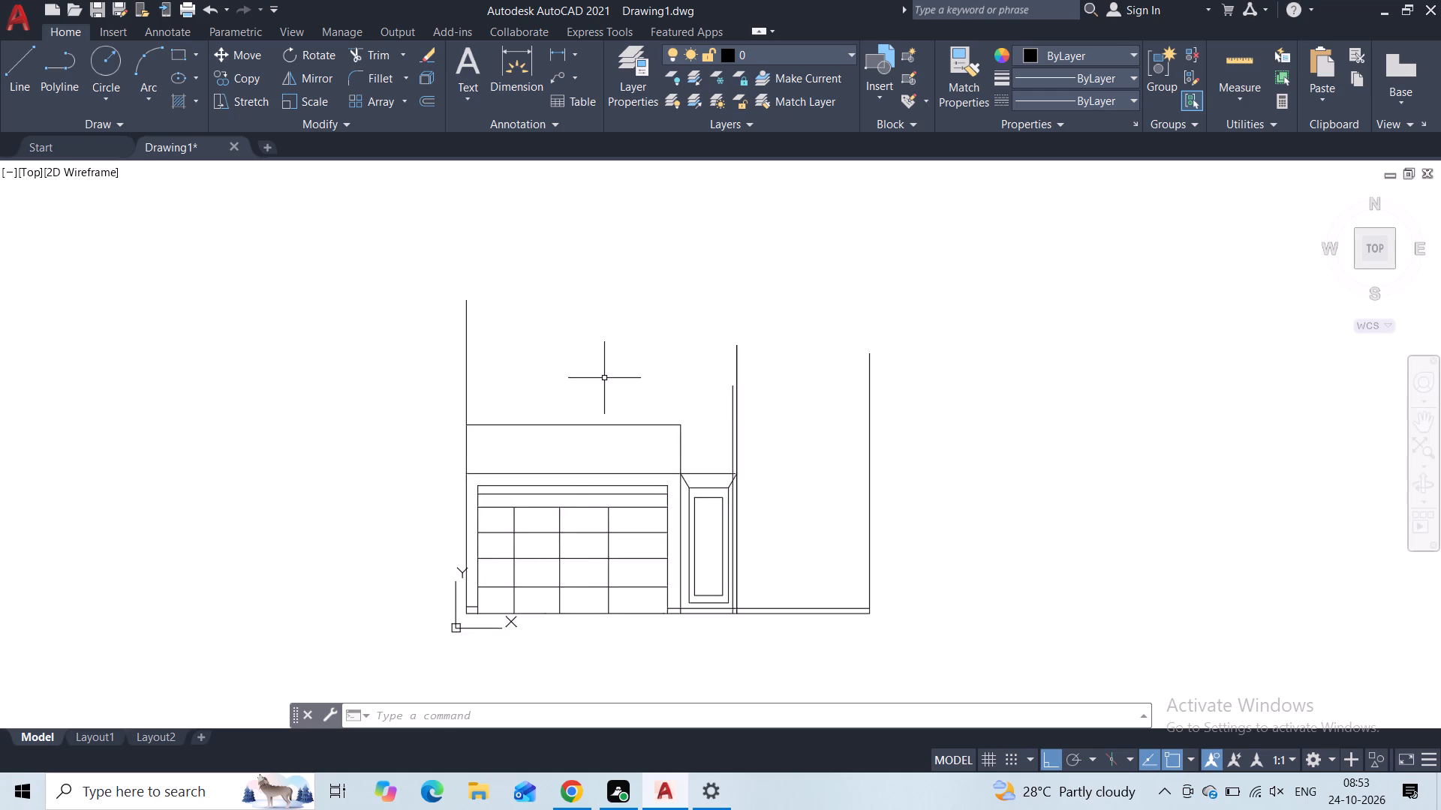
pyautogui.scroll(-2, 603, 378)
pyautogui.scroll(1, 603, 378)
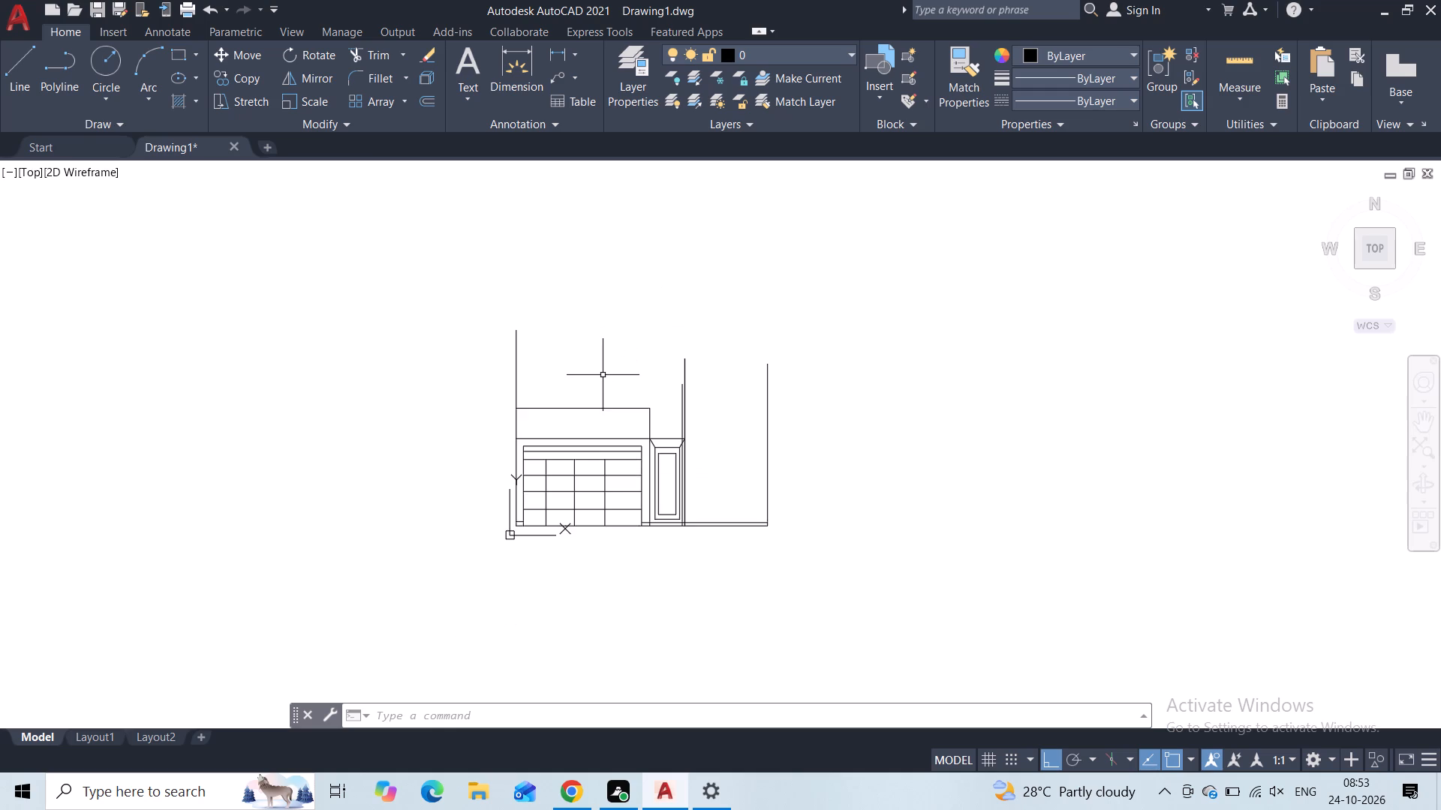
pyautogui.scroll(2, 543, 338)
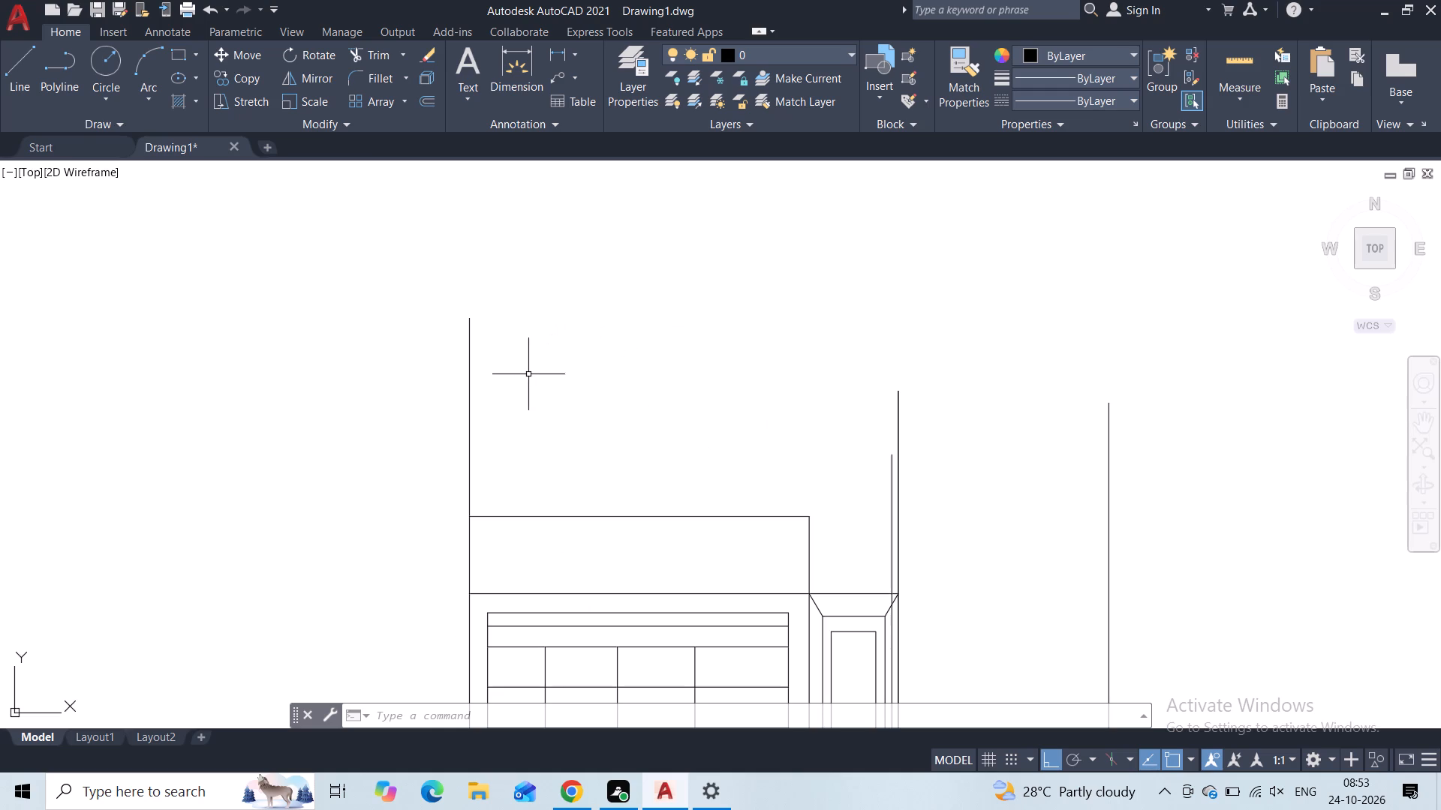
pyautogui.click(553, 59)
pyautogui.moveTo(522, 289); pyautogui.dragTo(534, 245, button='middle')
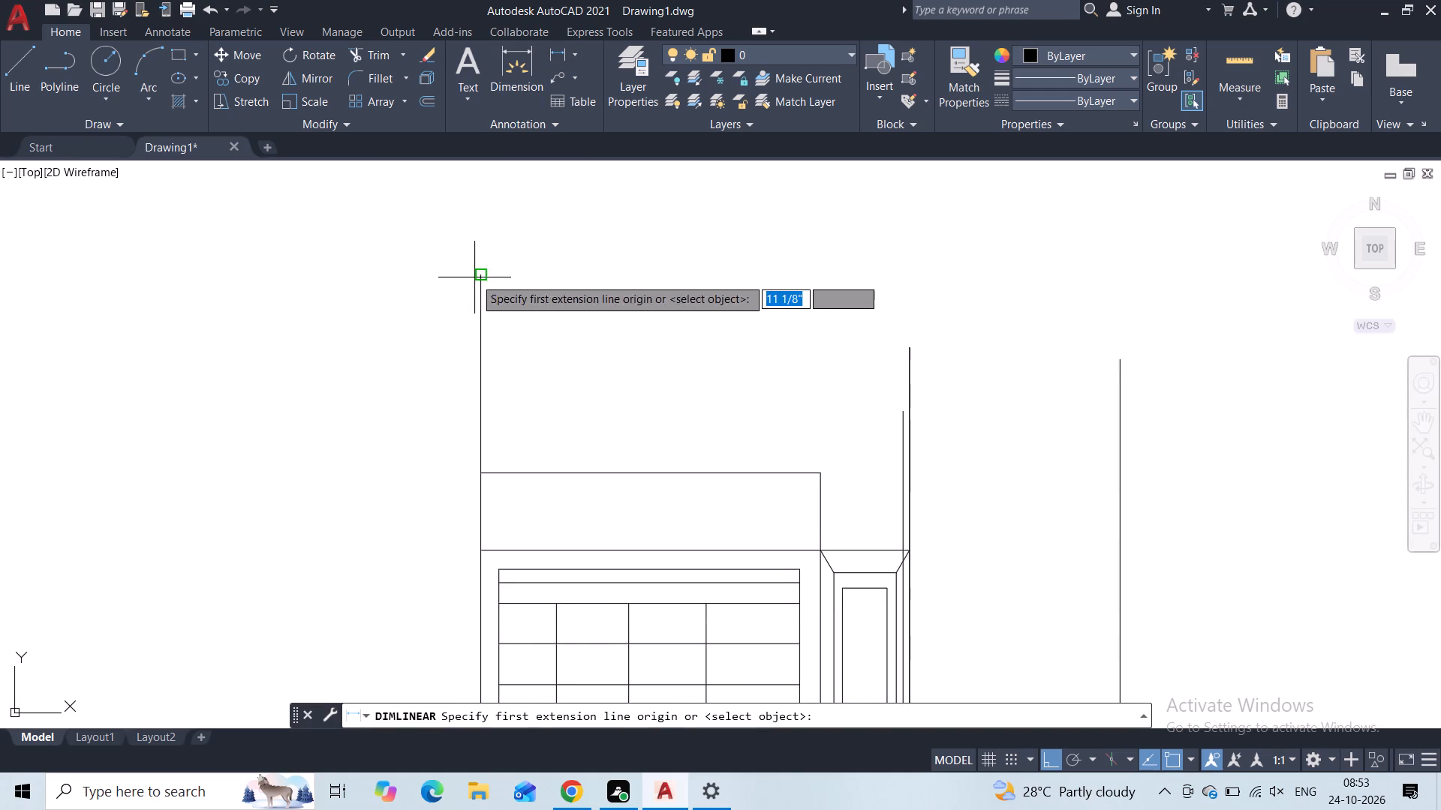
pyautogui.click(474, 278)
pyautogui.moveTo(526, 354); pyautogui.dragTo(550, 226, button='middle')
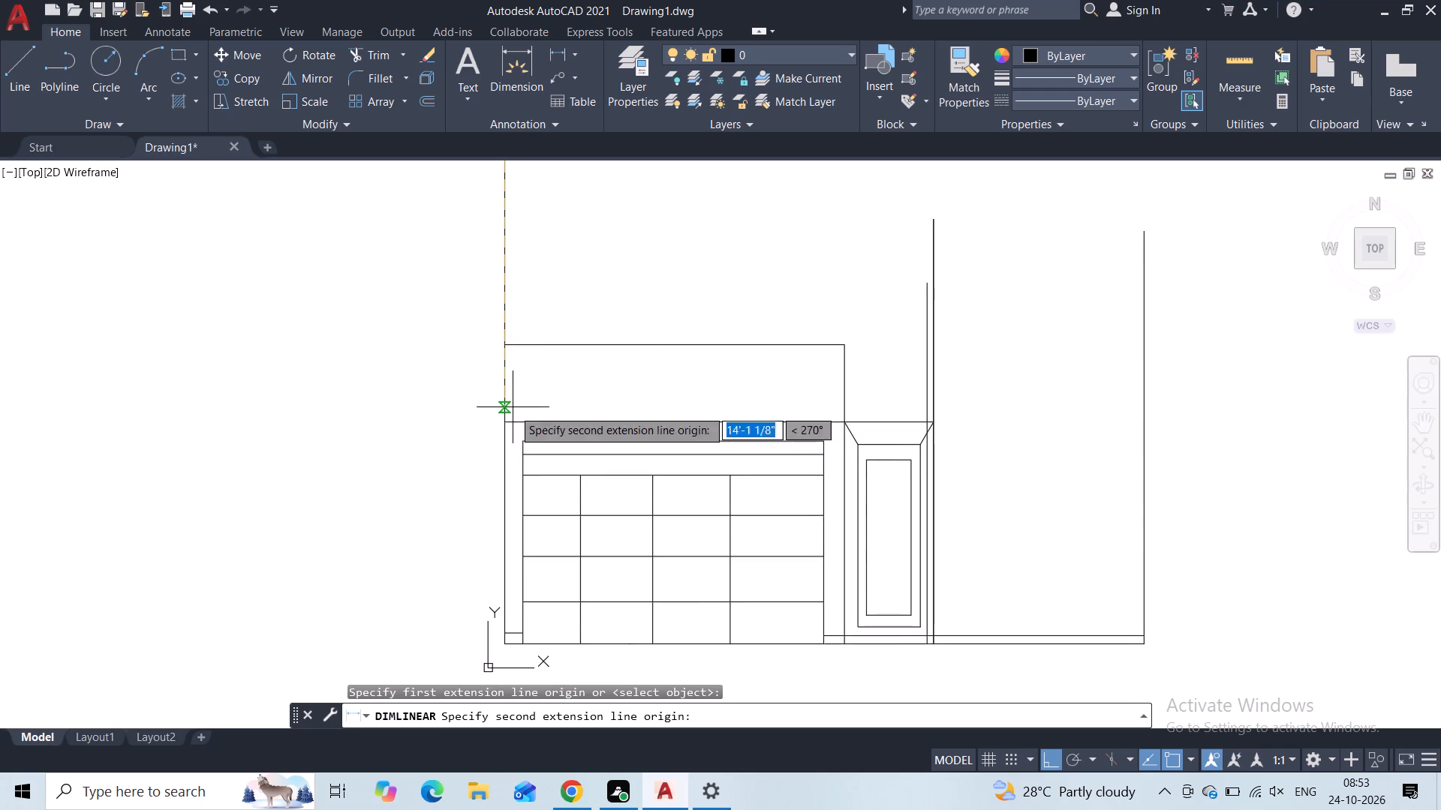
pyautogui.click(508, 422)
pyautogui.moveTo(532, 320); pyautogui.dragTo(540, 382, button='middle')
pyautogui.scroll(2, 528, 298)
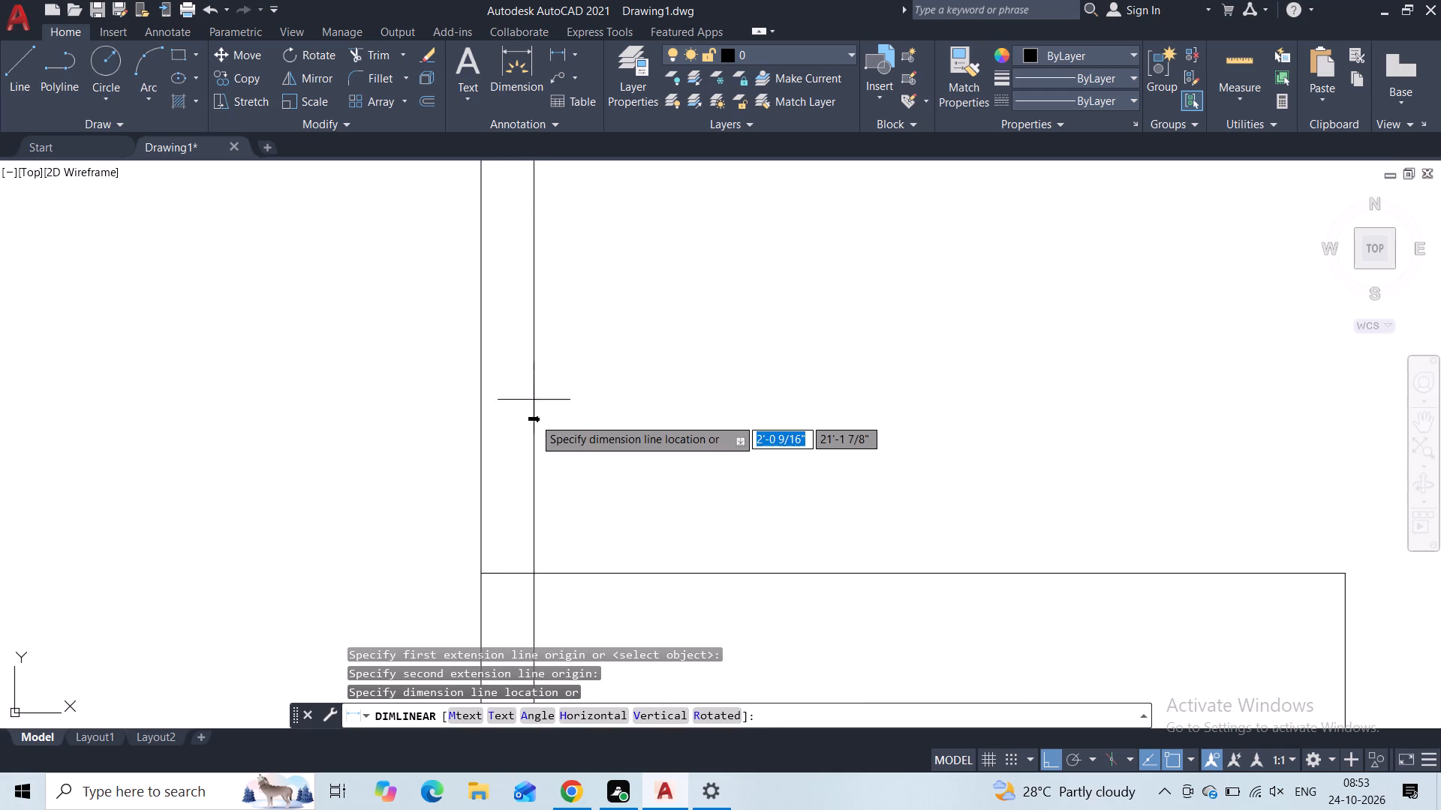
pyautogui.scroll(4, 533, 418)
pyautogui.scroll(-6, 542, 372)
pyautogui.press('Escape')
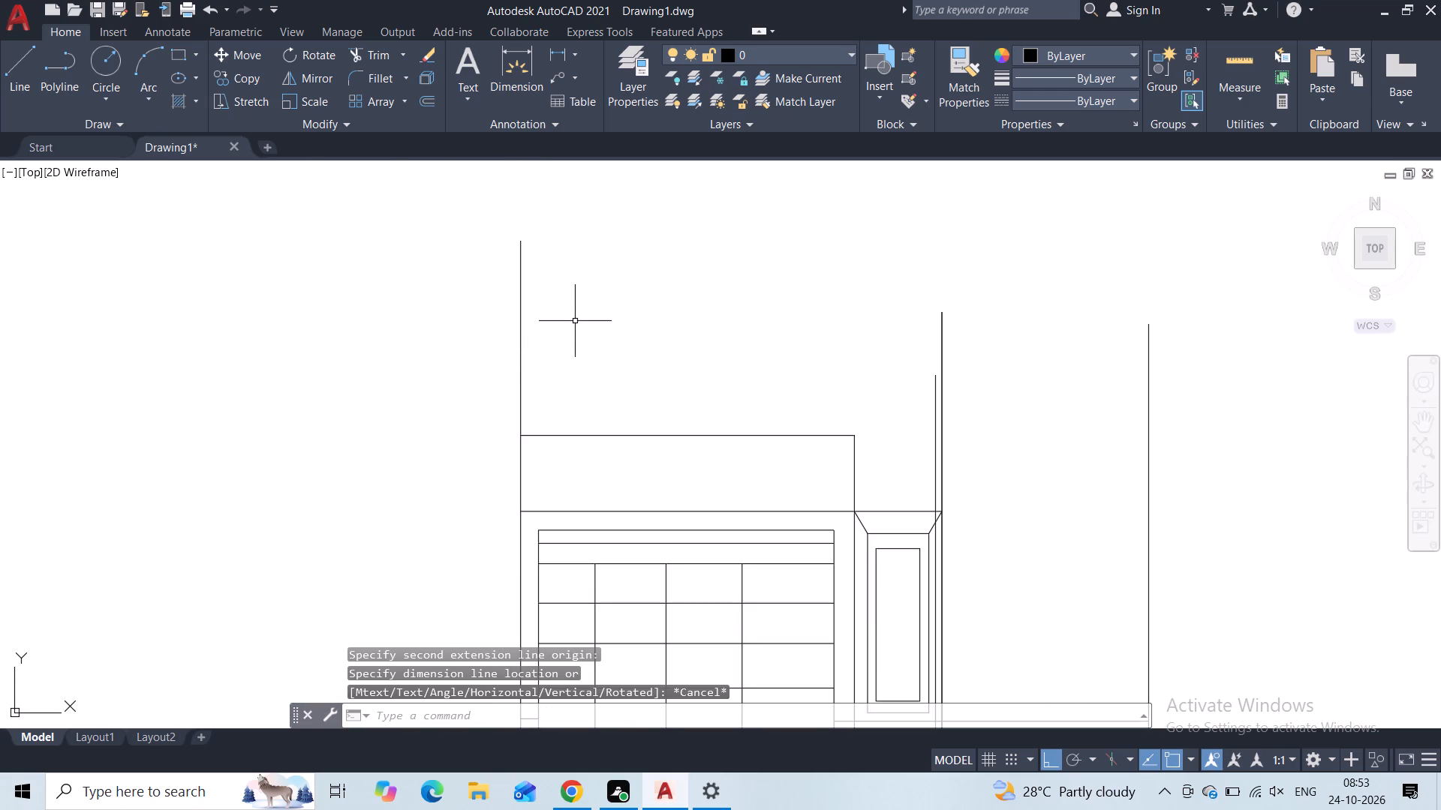
# Extend the garage's outer vertical upward by a 10' line, continuing horizontally across and down to the top of the tall wall's inner line.
pyautogui.moveTo(575, 315); pyautogui.dragTo(541, 407, button='middle')
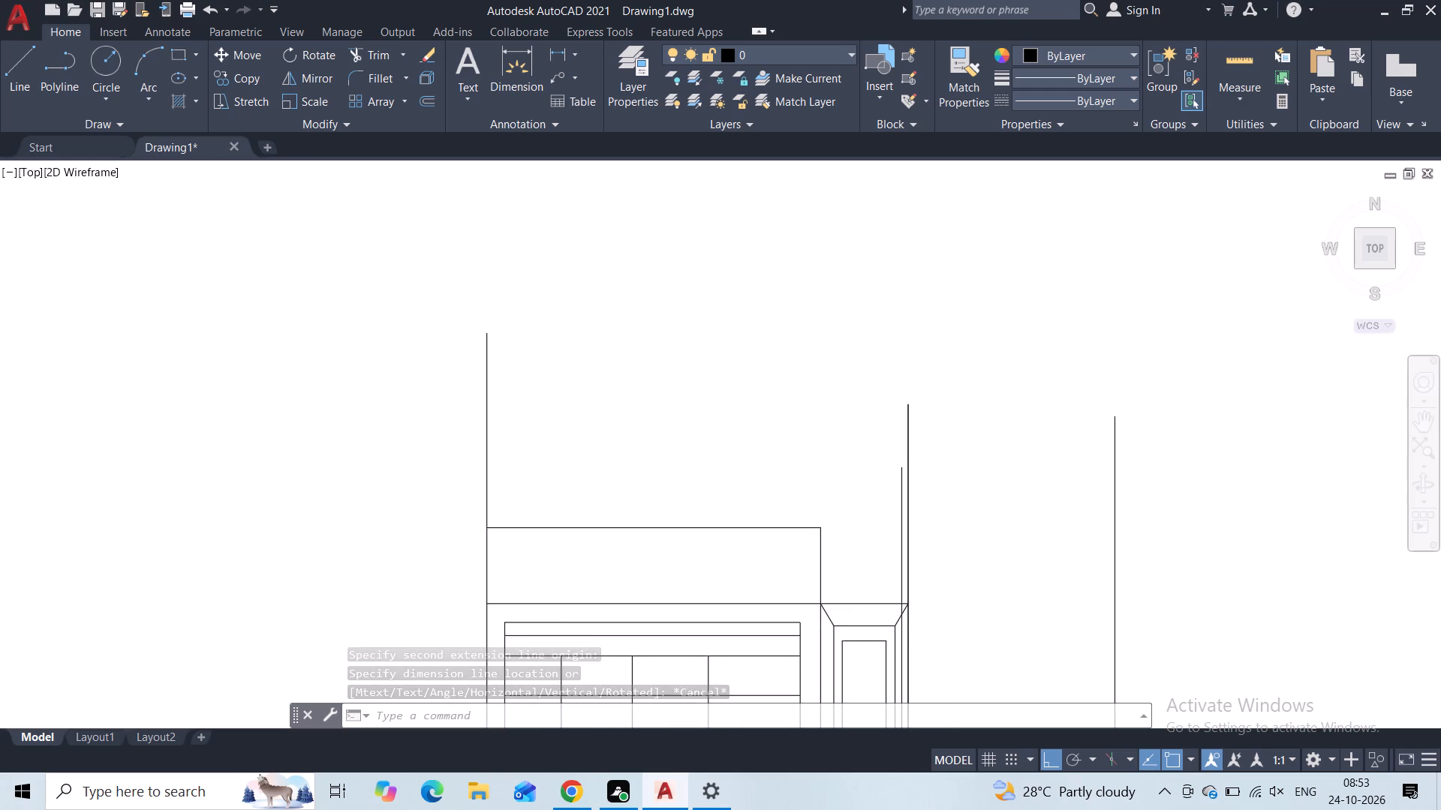
pyautogui.click(36, 85)
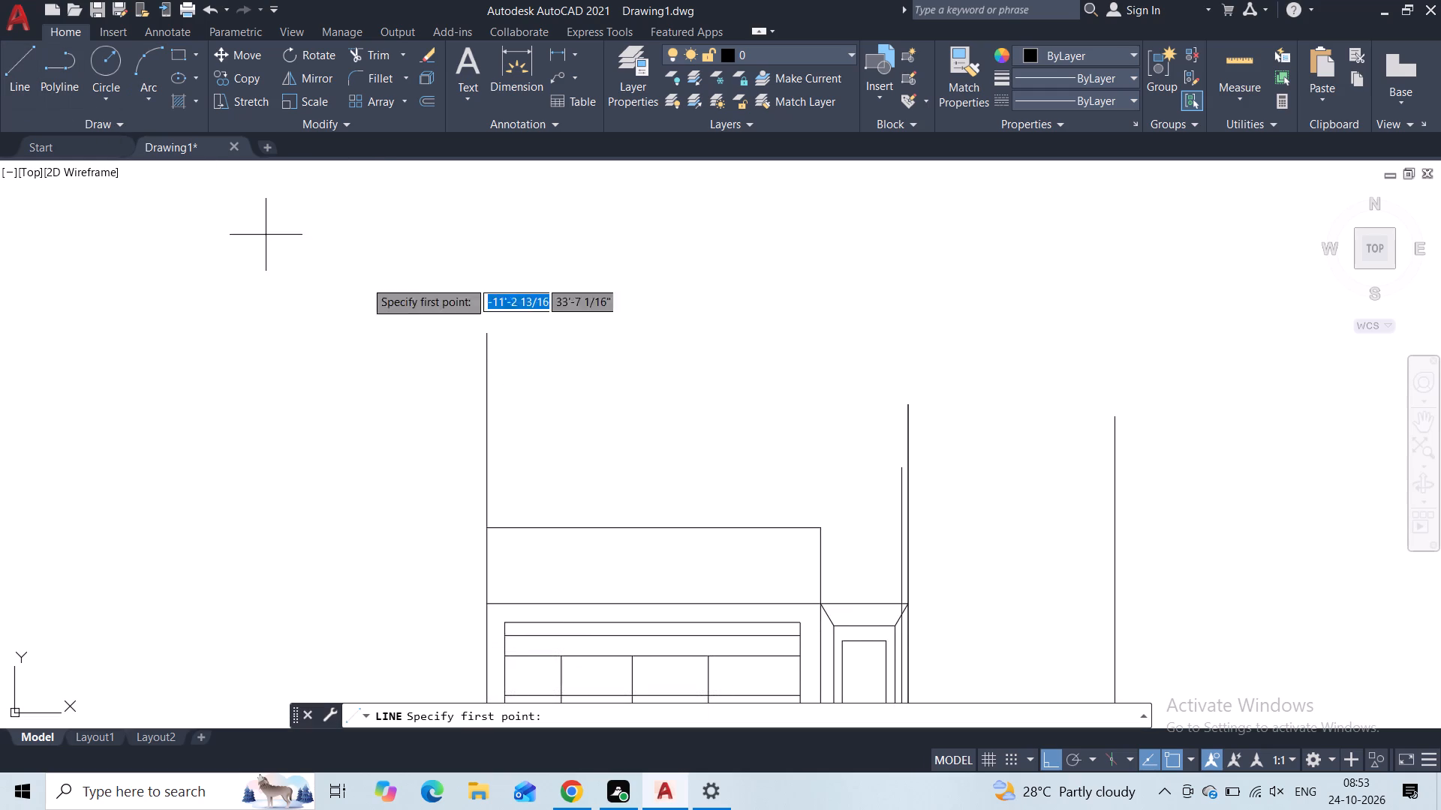
pyautogui.click(490, 331)
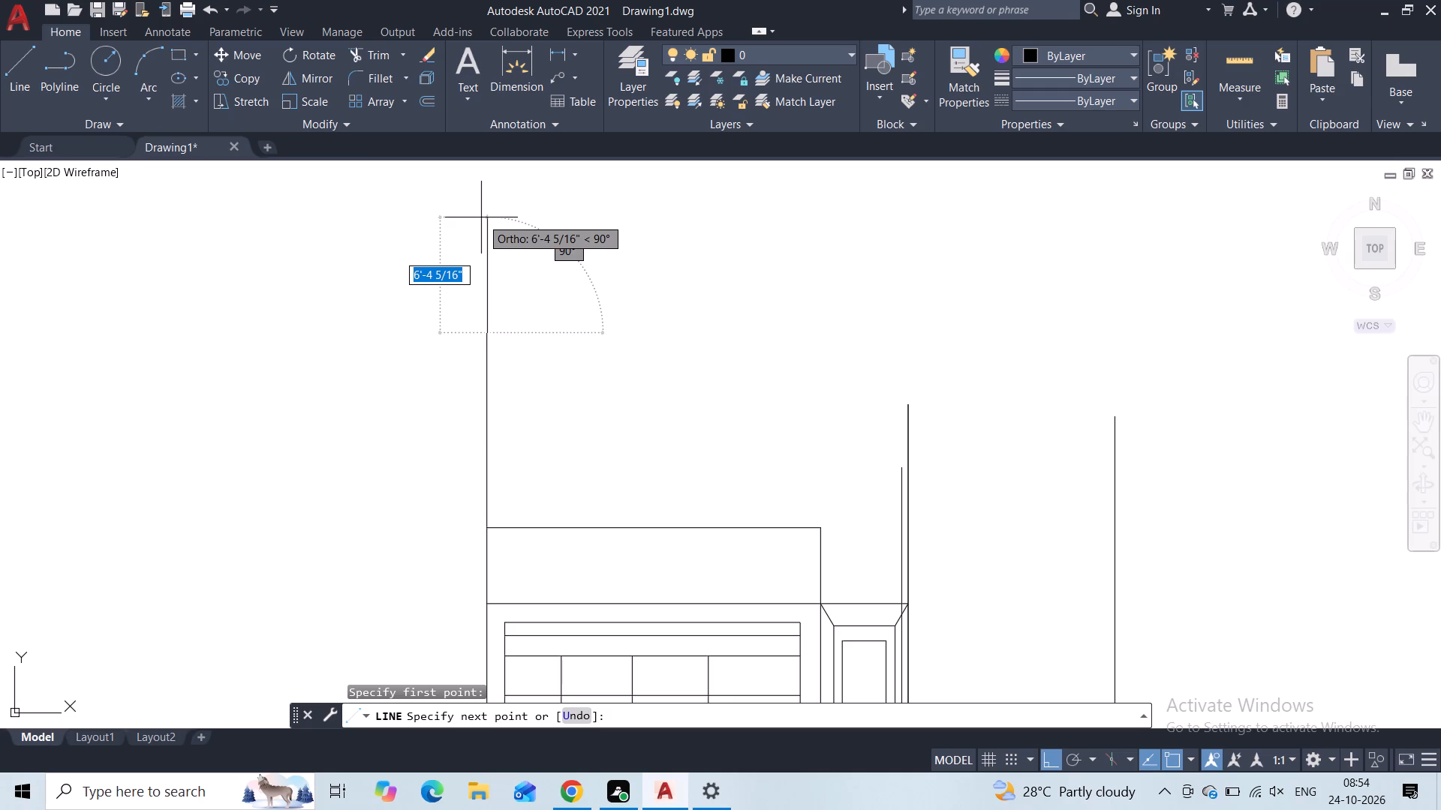
pyautogui.moveTo(481, 220); pyautogui.dragTo(465, 377, button='middle')
pyautogui.write("10'")
pyautogui.press('Return')
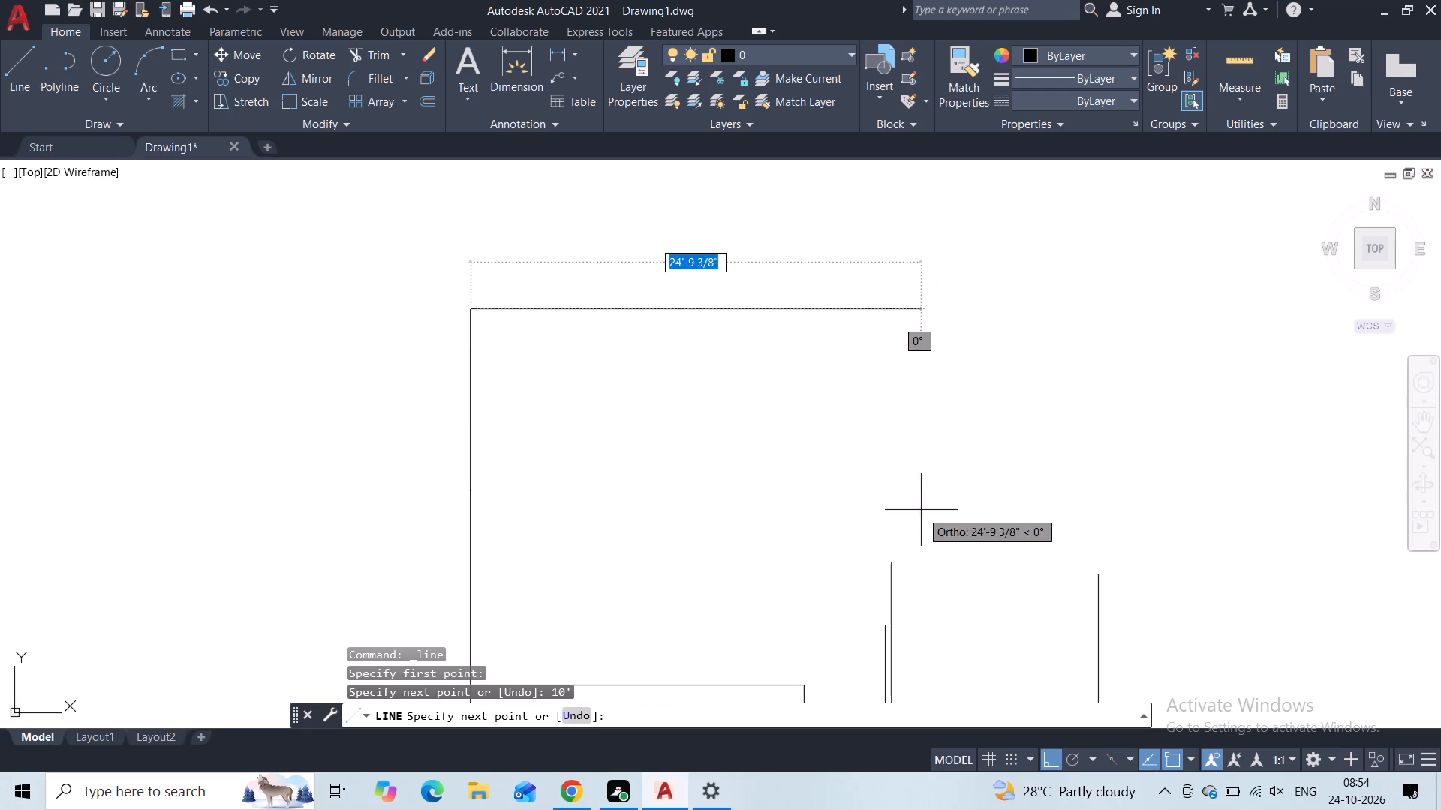
pyautogui.click(893, 304)
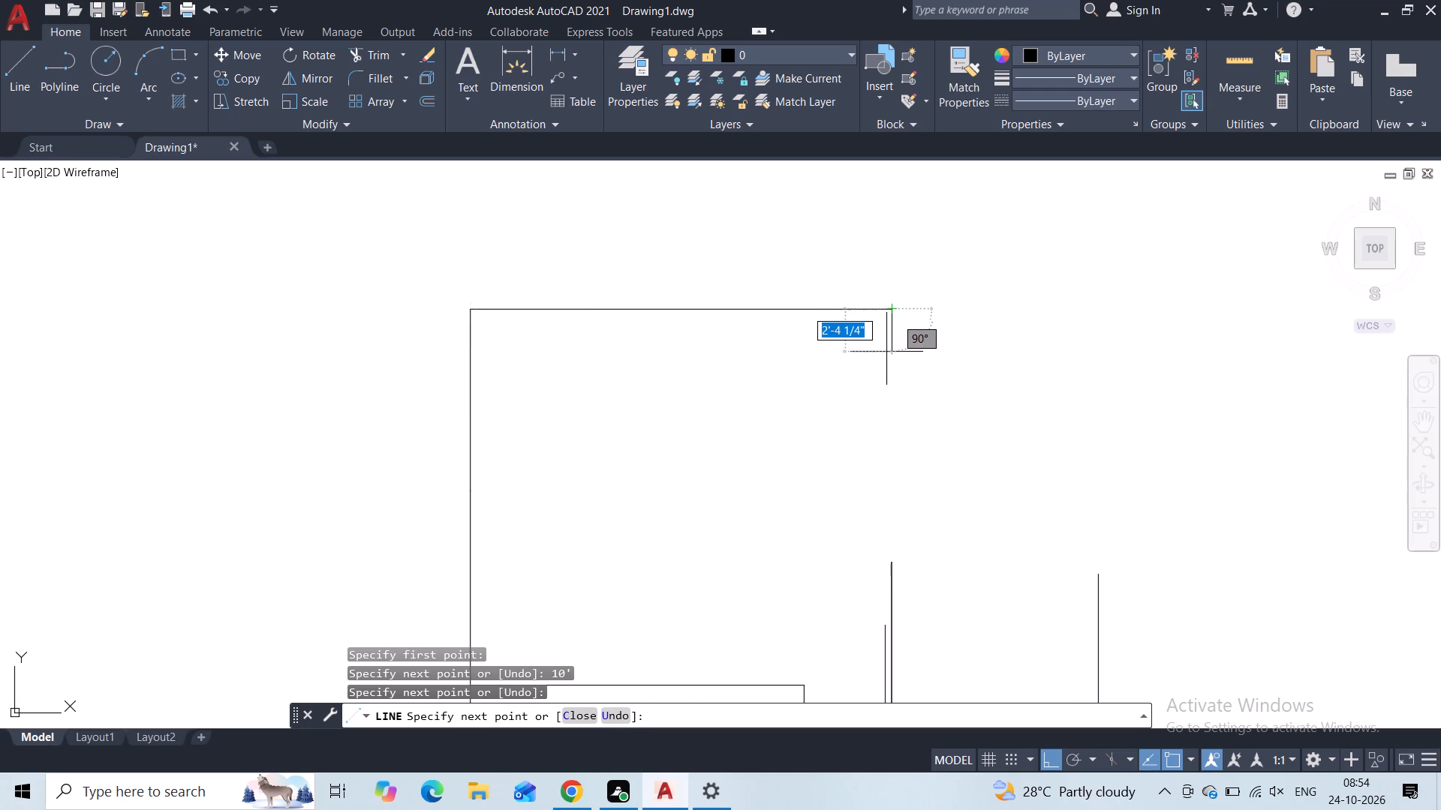
pyautogui.click(892, 559)
pyautogui.press('Escape')
pyautogui.moveTo(826, 476); pyautogui.dragTo(799, 284, button='middle')
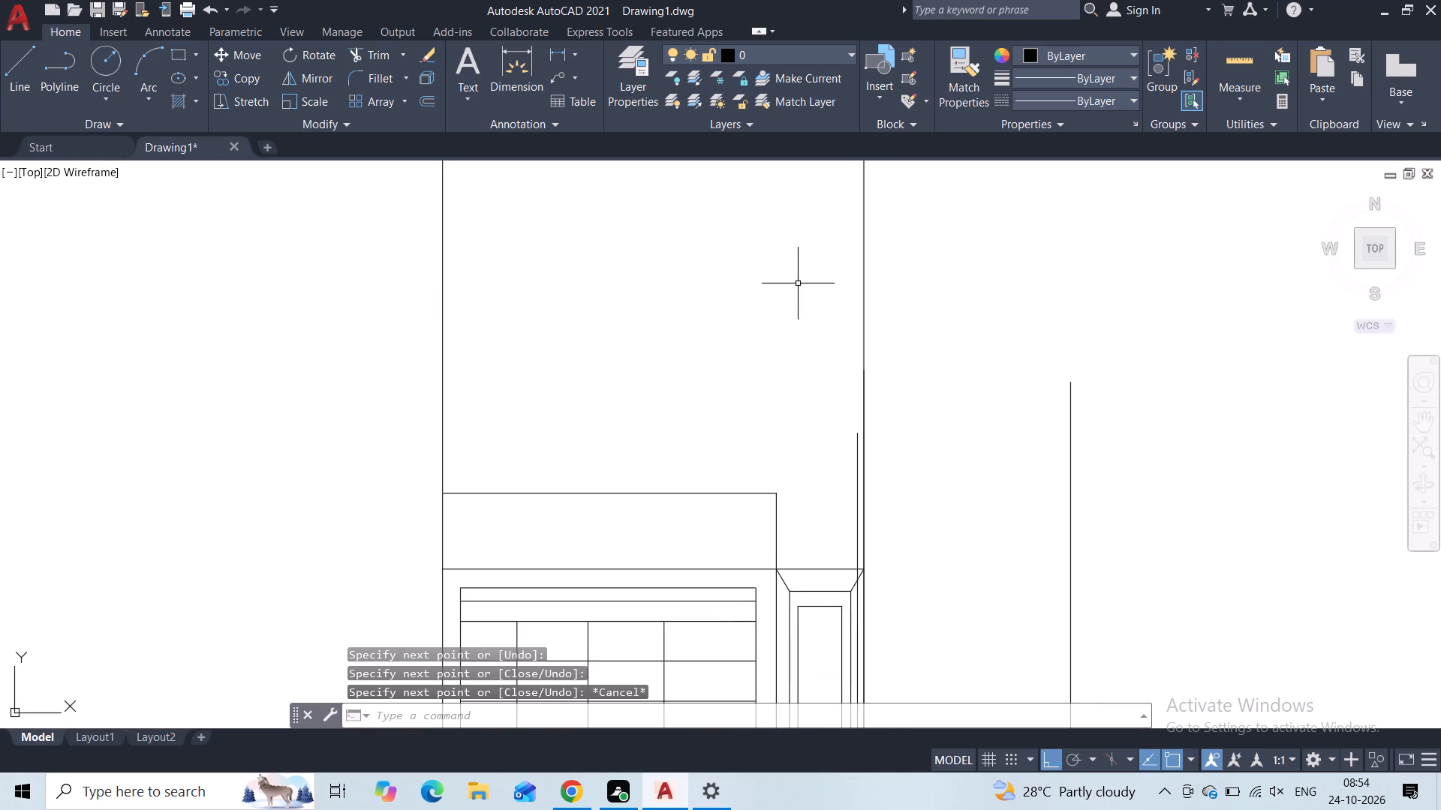
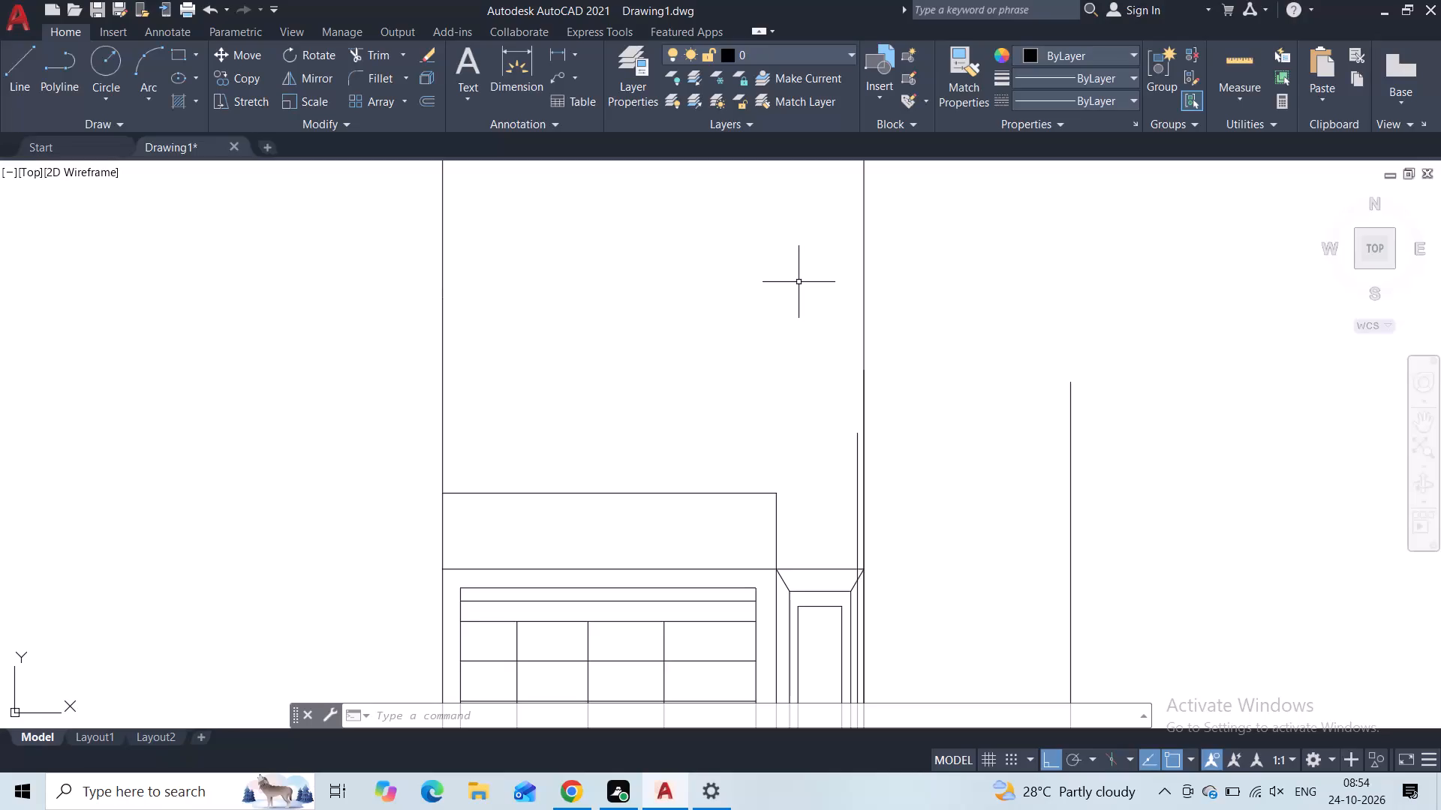
# Offset the horizontal line that tops the band above the garage upward by 1'.
pyautogui.scroll(-1, 699, 252)
pyautogui.moveTo(700, 259); pyautogui.dragTo(681, 316, button='middle')
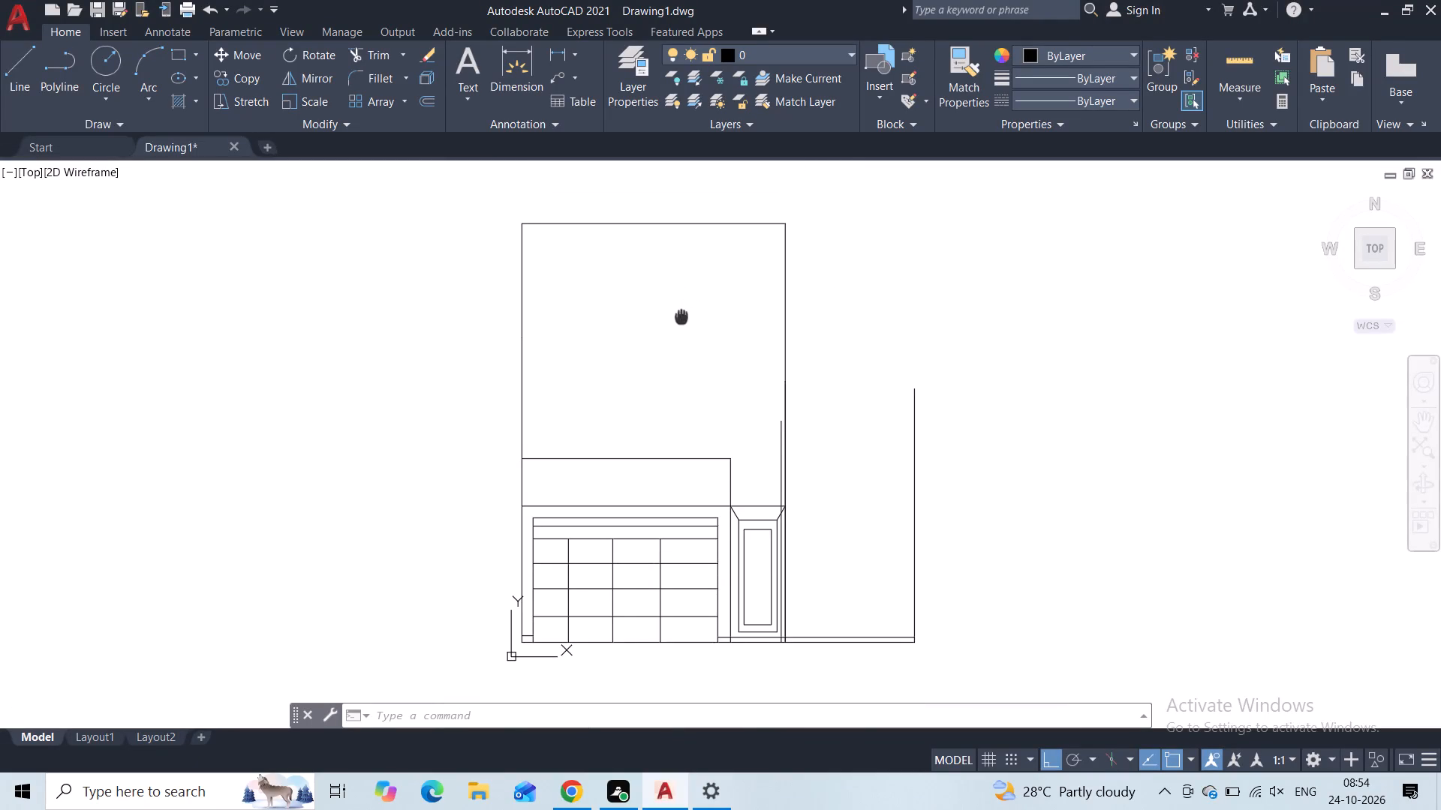
pyautogui.moveTo(681, 316); pyautogui.dragTo(687, 286, button='middle')
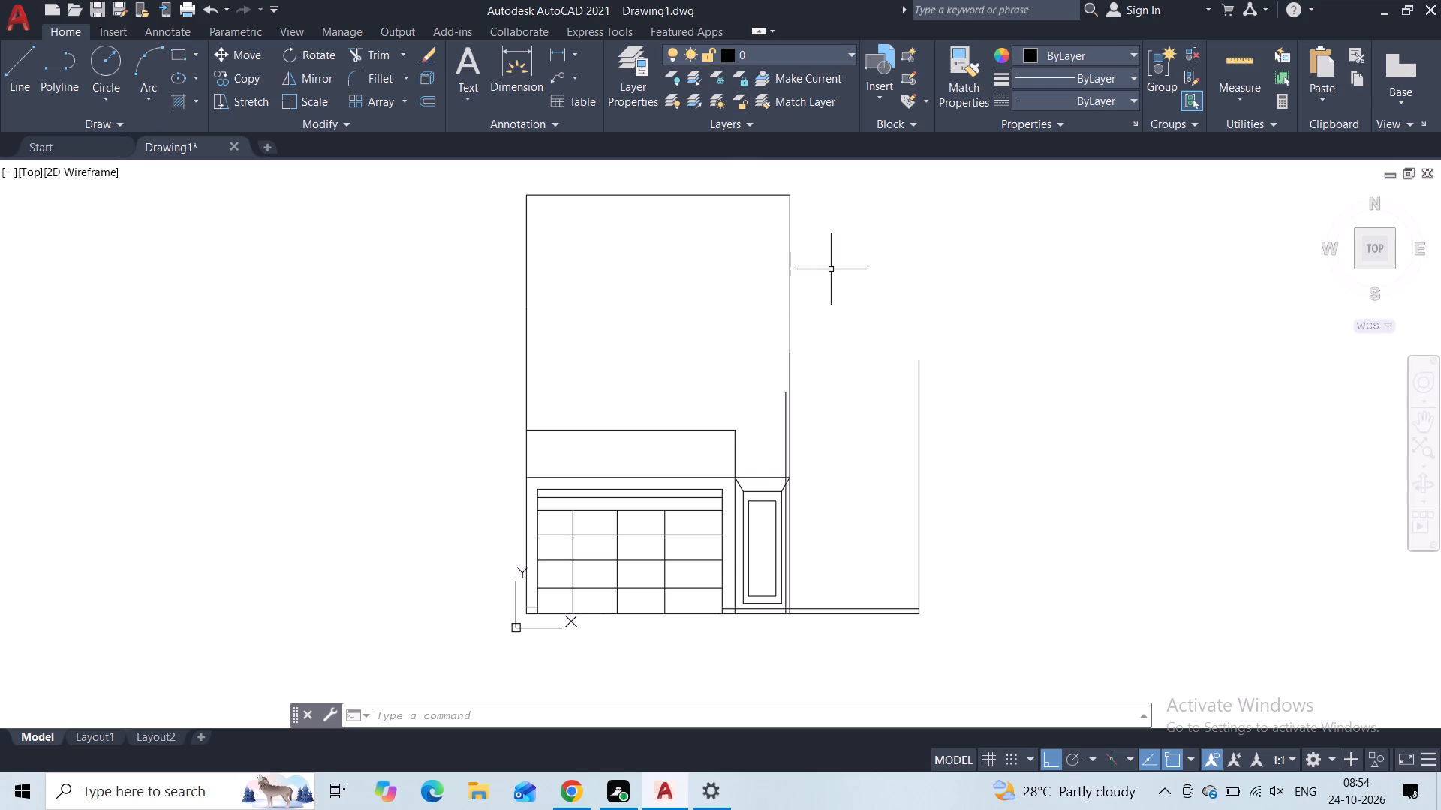
pyautogui.scroll(1, 639, 430)
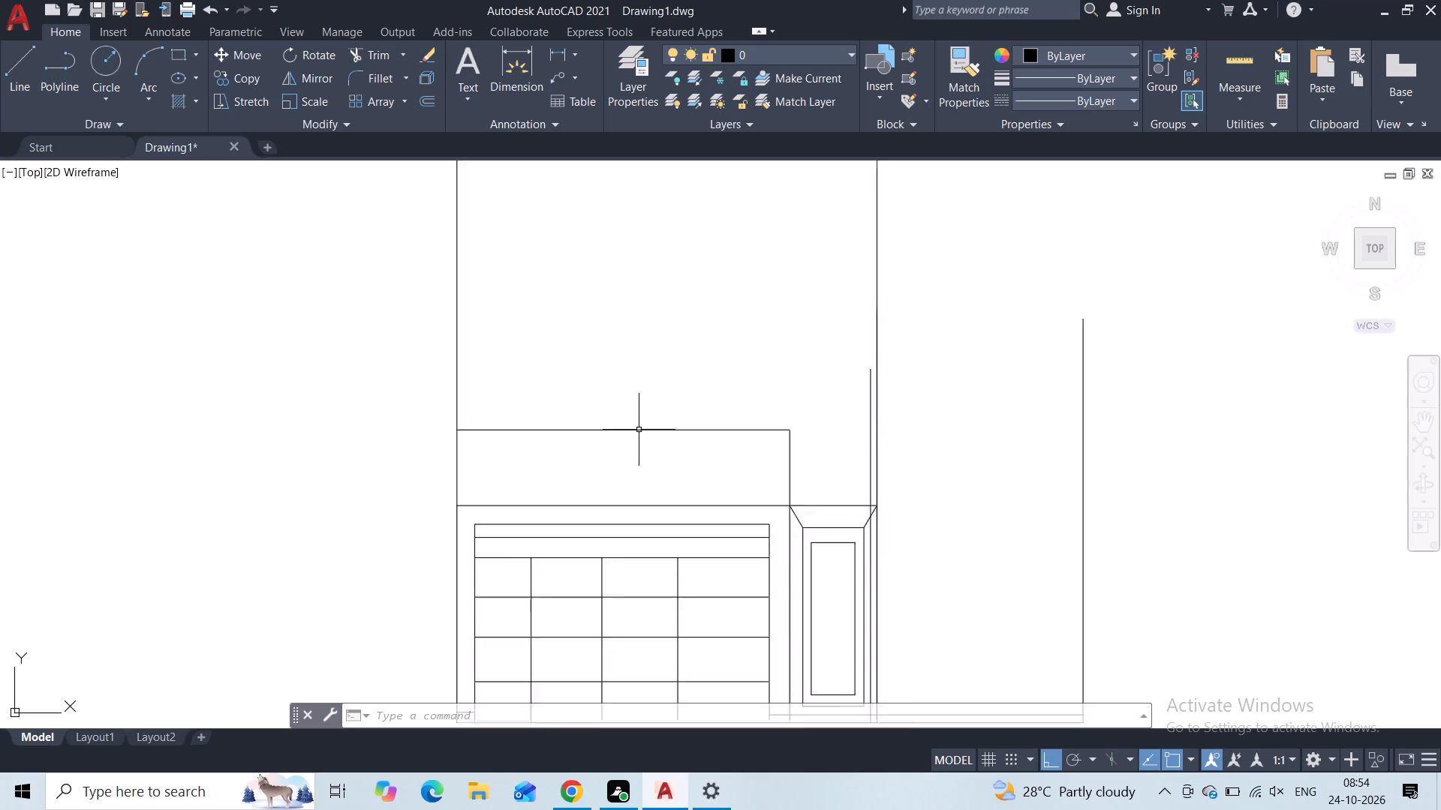
pyautogui.scroll(1, 639, 430)
pyautogui.click(561, 418)
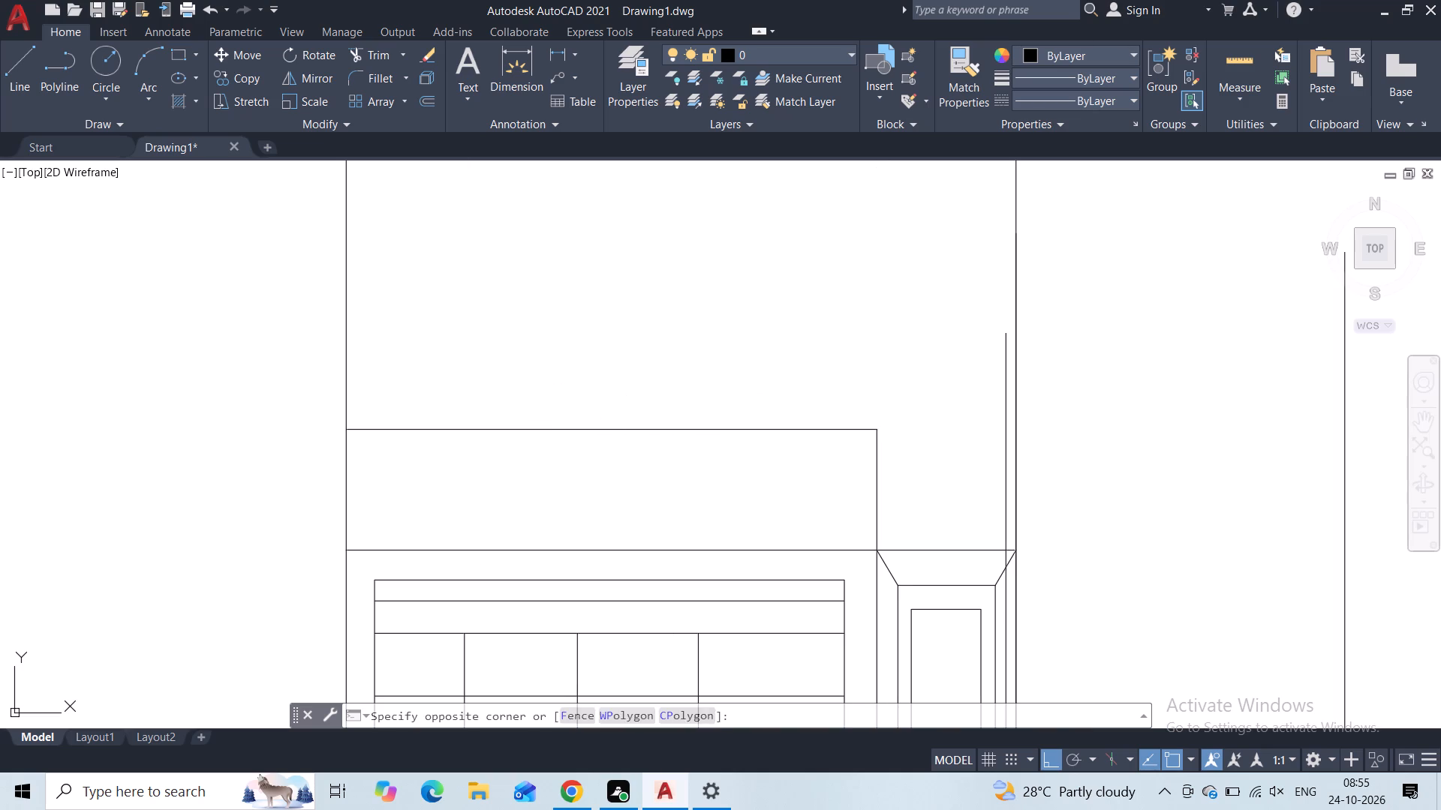
pyautogui.click(545, 466)
pyautogui.click(419, 93)
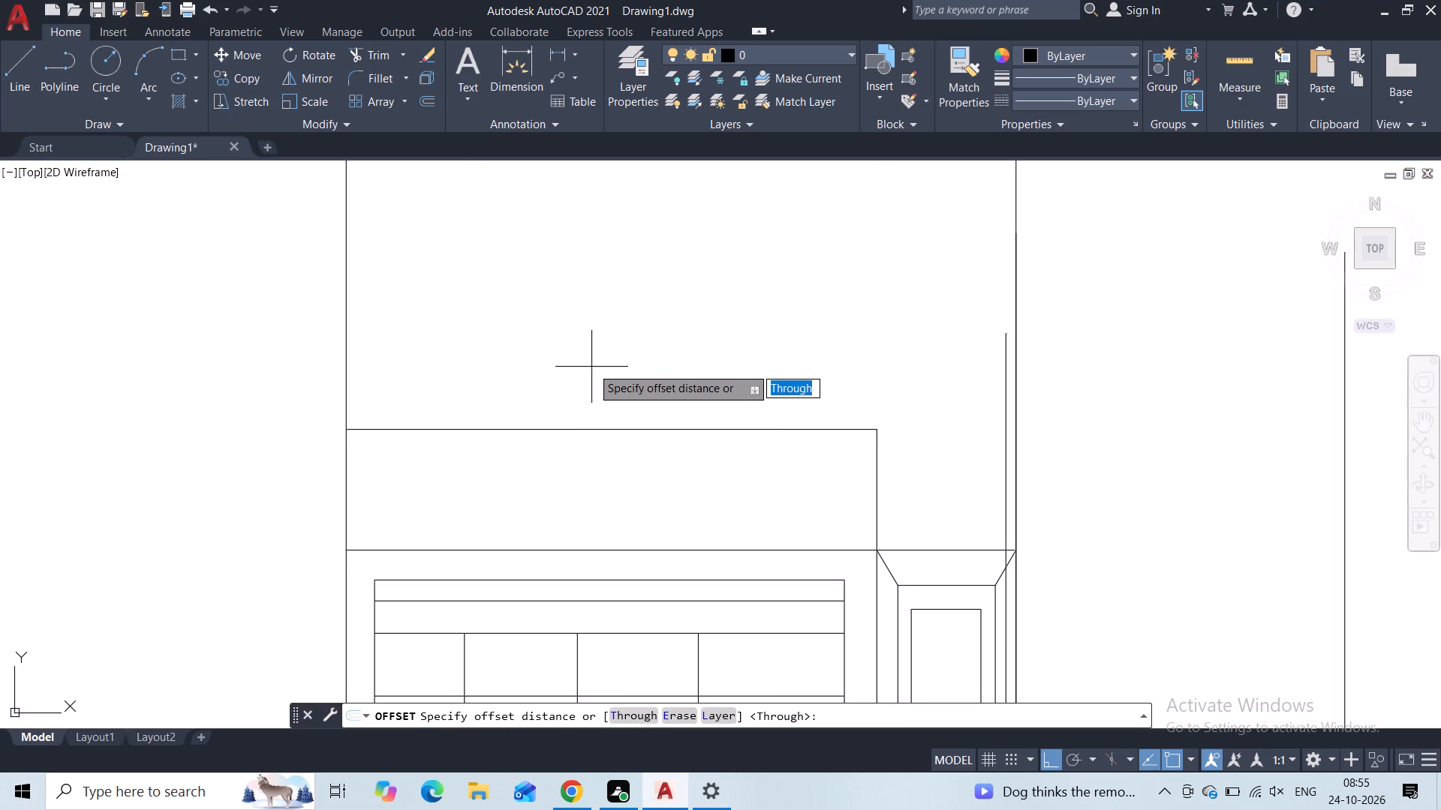
pyautogui.press('1')
pyautogui.press("'")
pyautogui.press('Return')
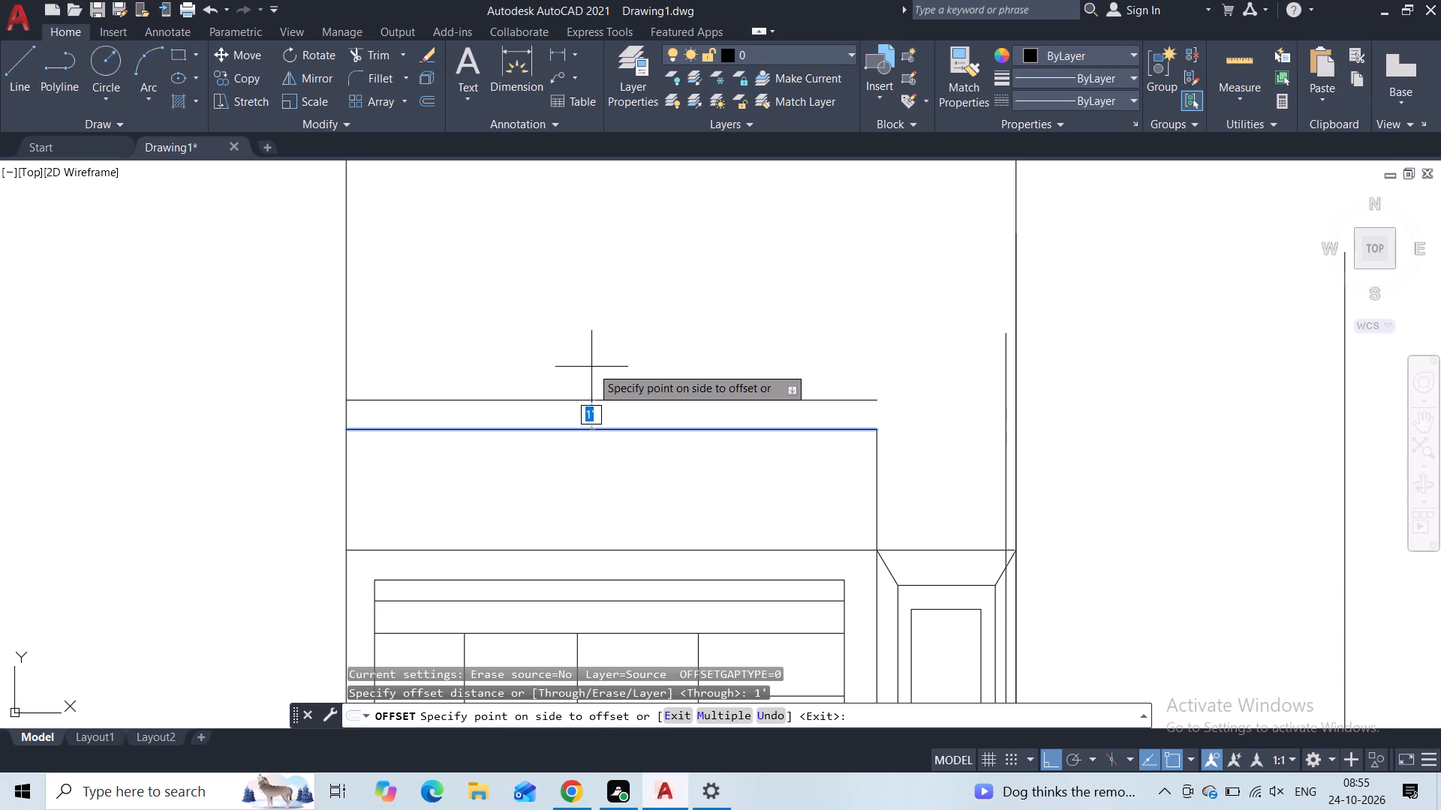
pyautogui.click(591, 366)
# Draw a short vertical line closing the bay-side end between the new offset line and the line below it.
pyautogui.click(26, 71)
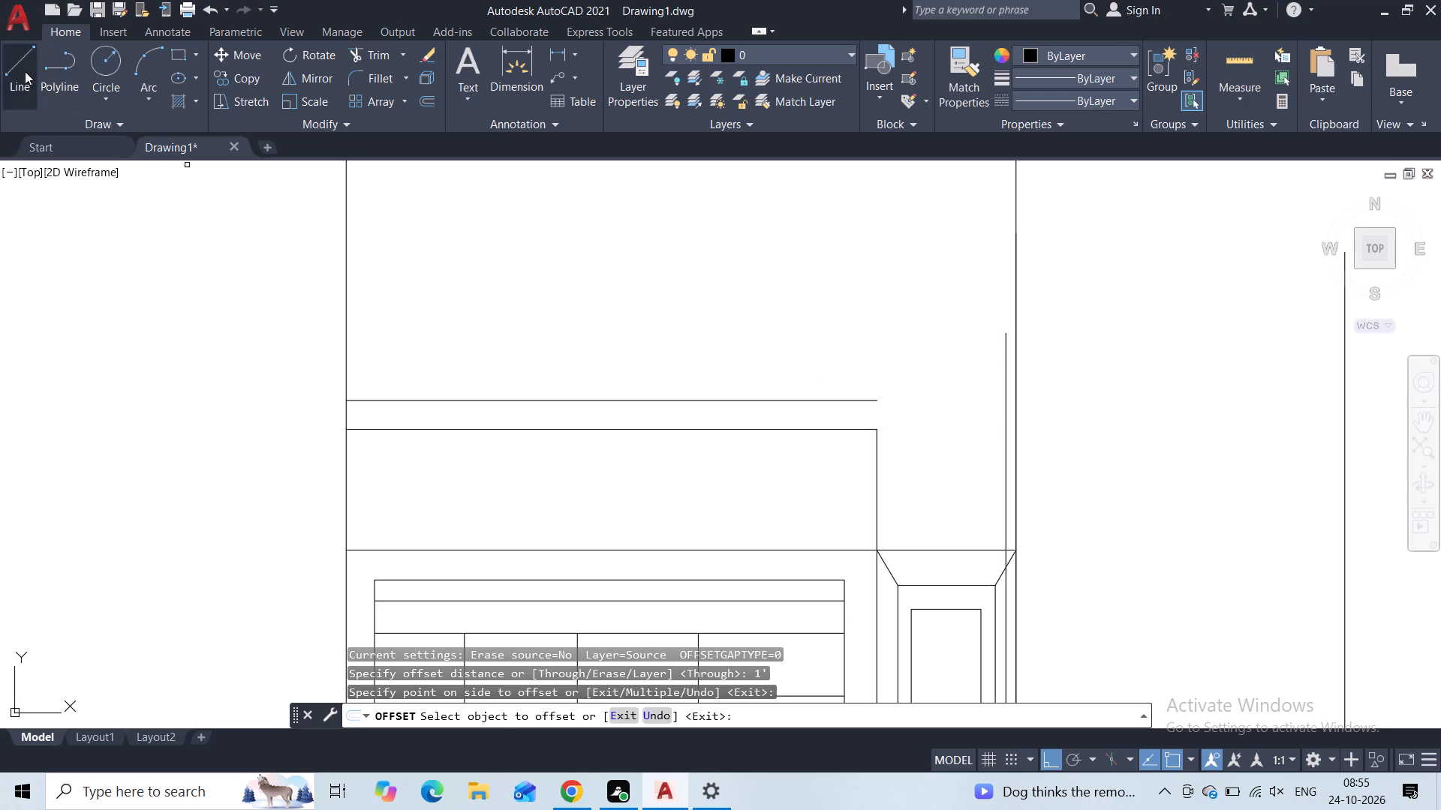
pyautogui.click(870, 402)
pyautogui.click(873, 427)
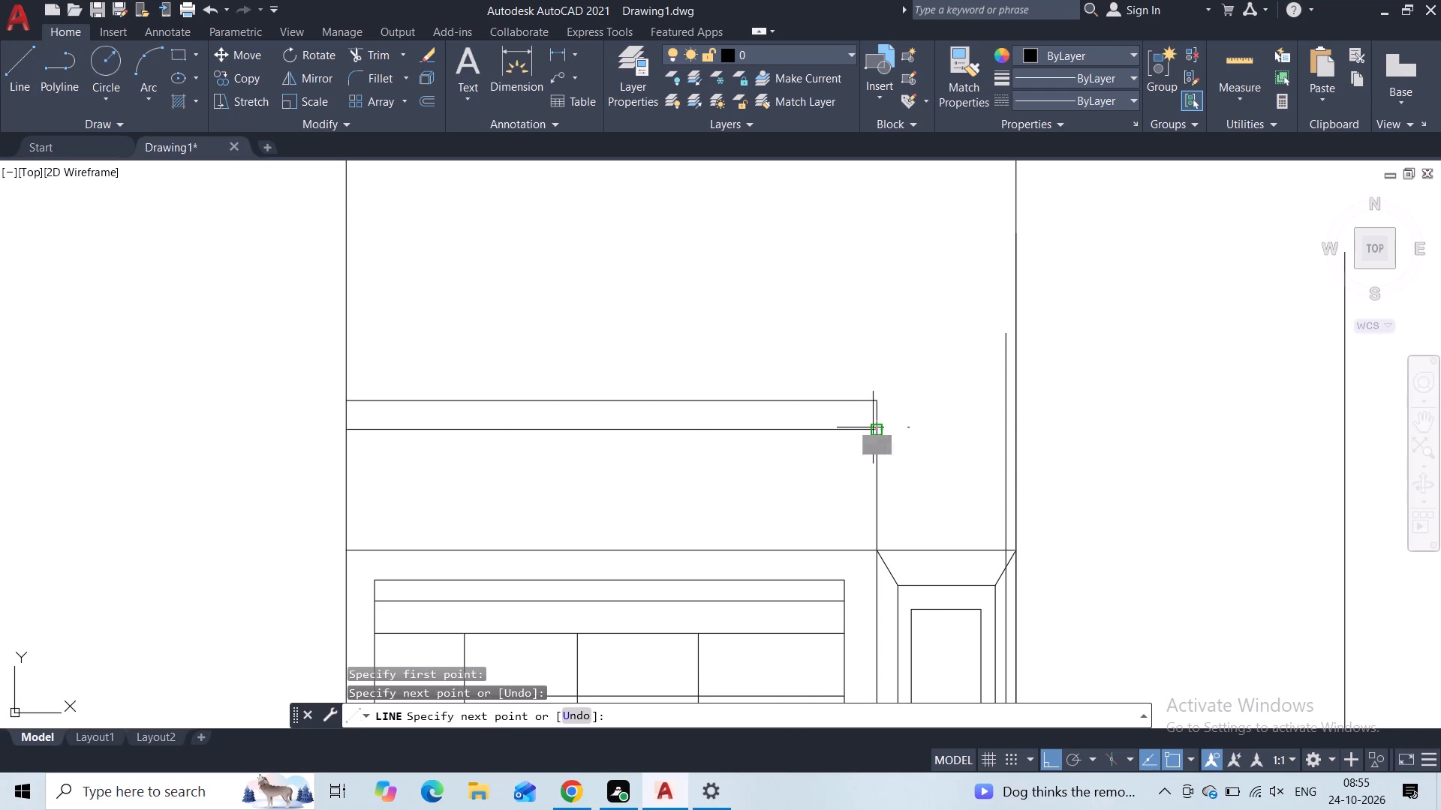
pyautogui.press('Escape')
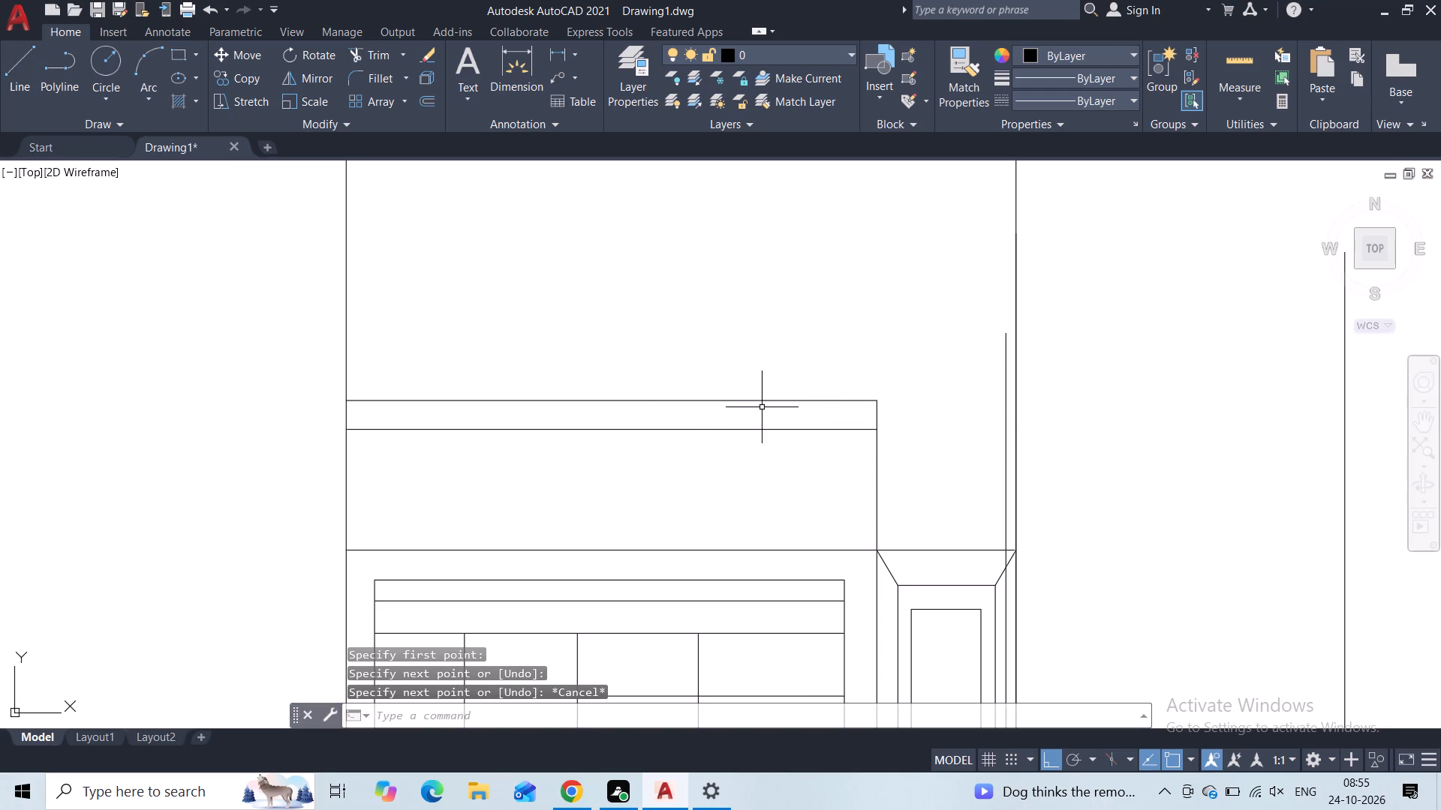
# Offset the uppermost horizontal line above the garage downward by 2".
pyautogui.click(758, 403)
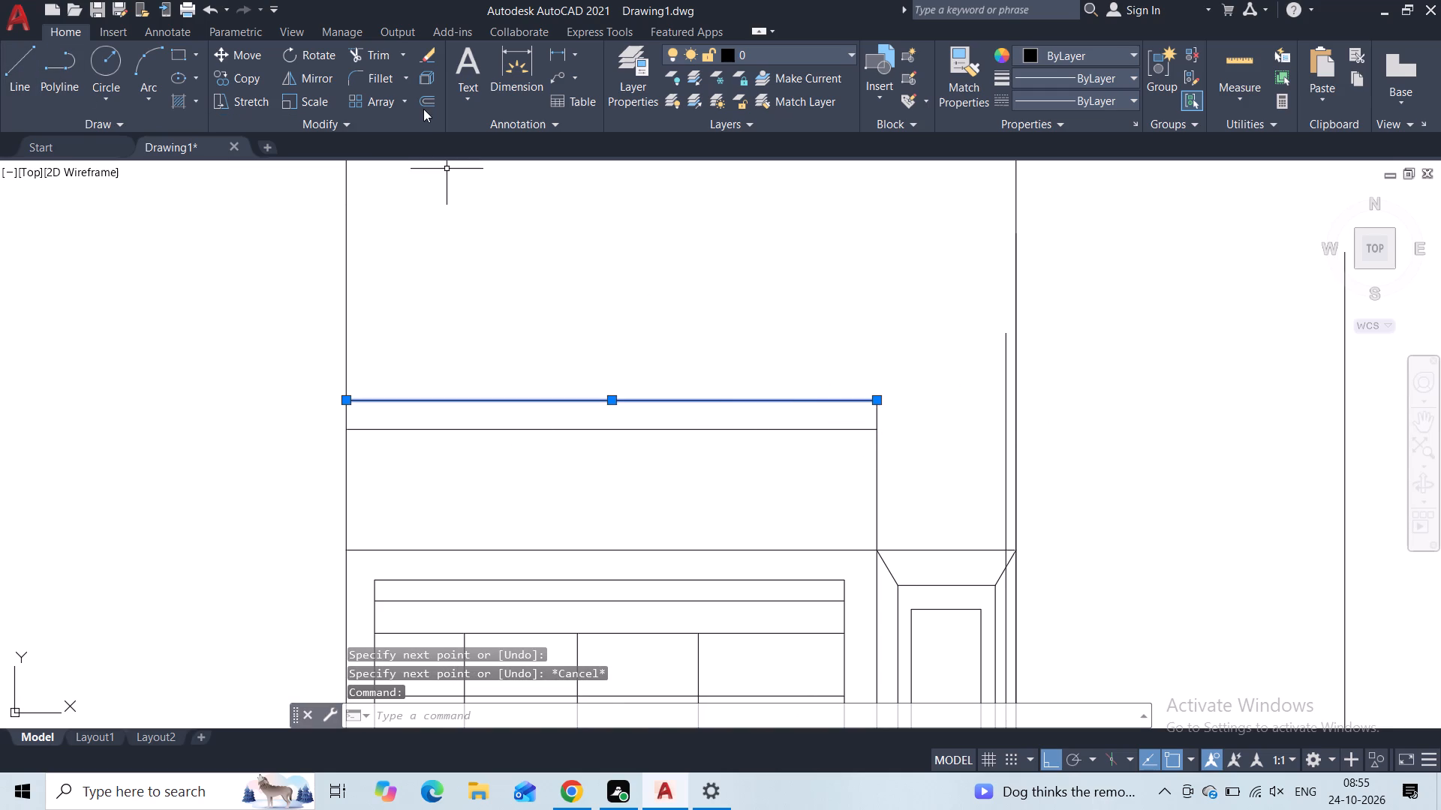
pyautogui.click(423, 109)
pyautogui.write('2"')
pyautogui.press('Return')
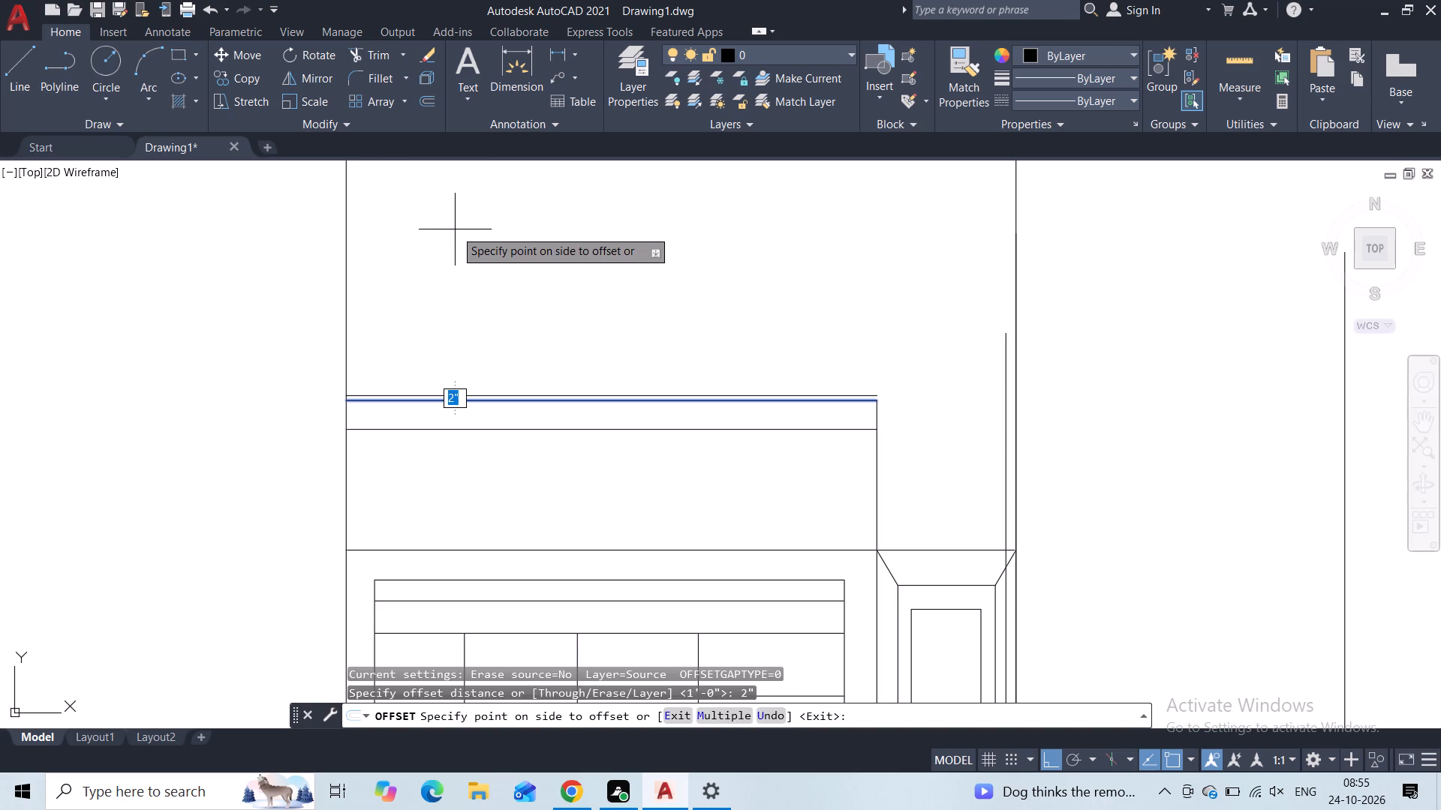
pyautogui.click(487, 420)
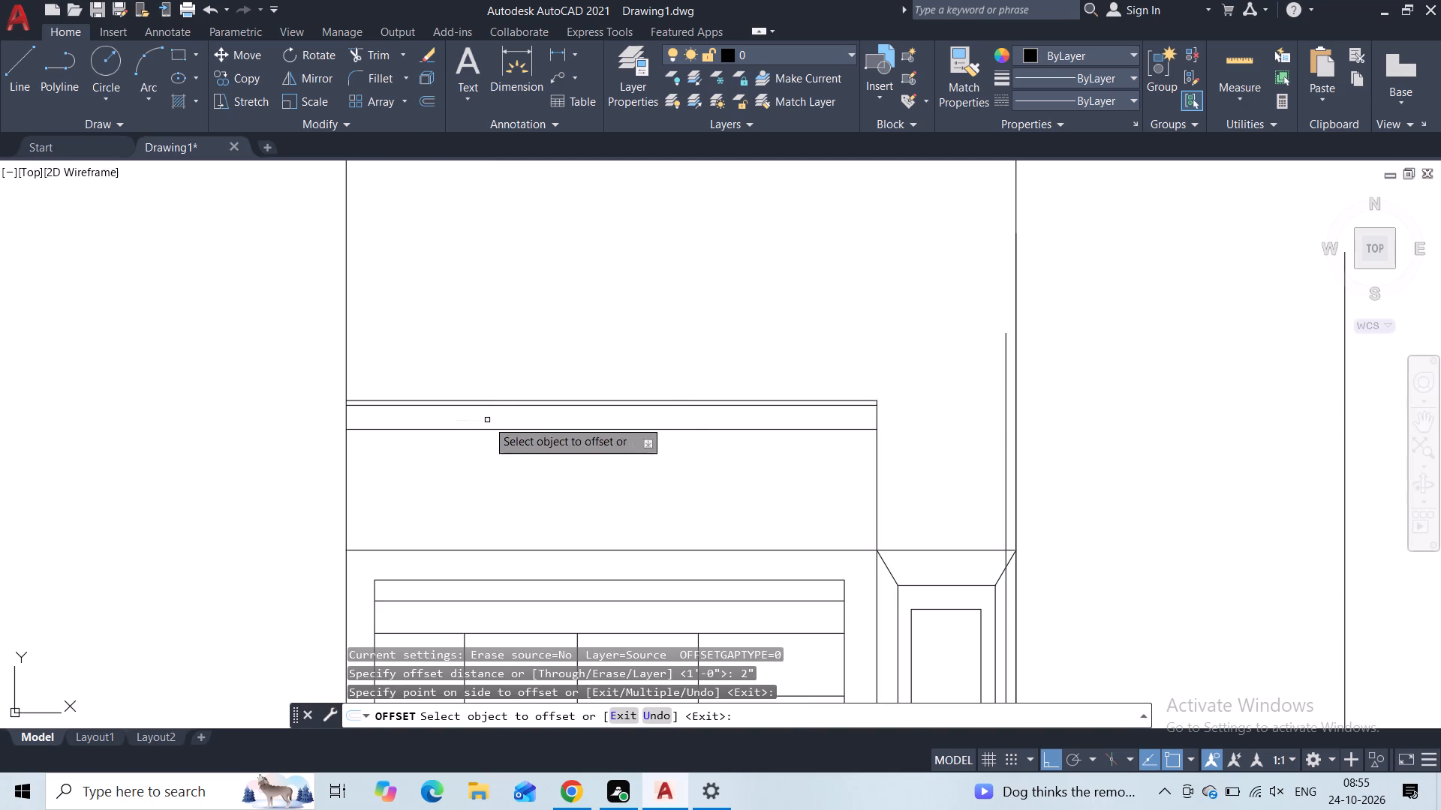
pyautogui.press('Escape')
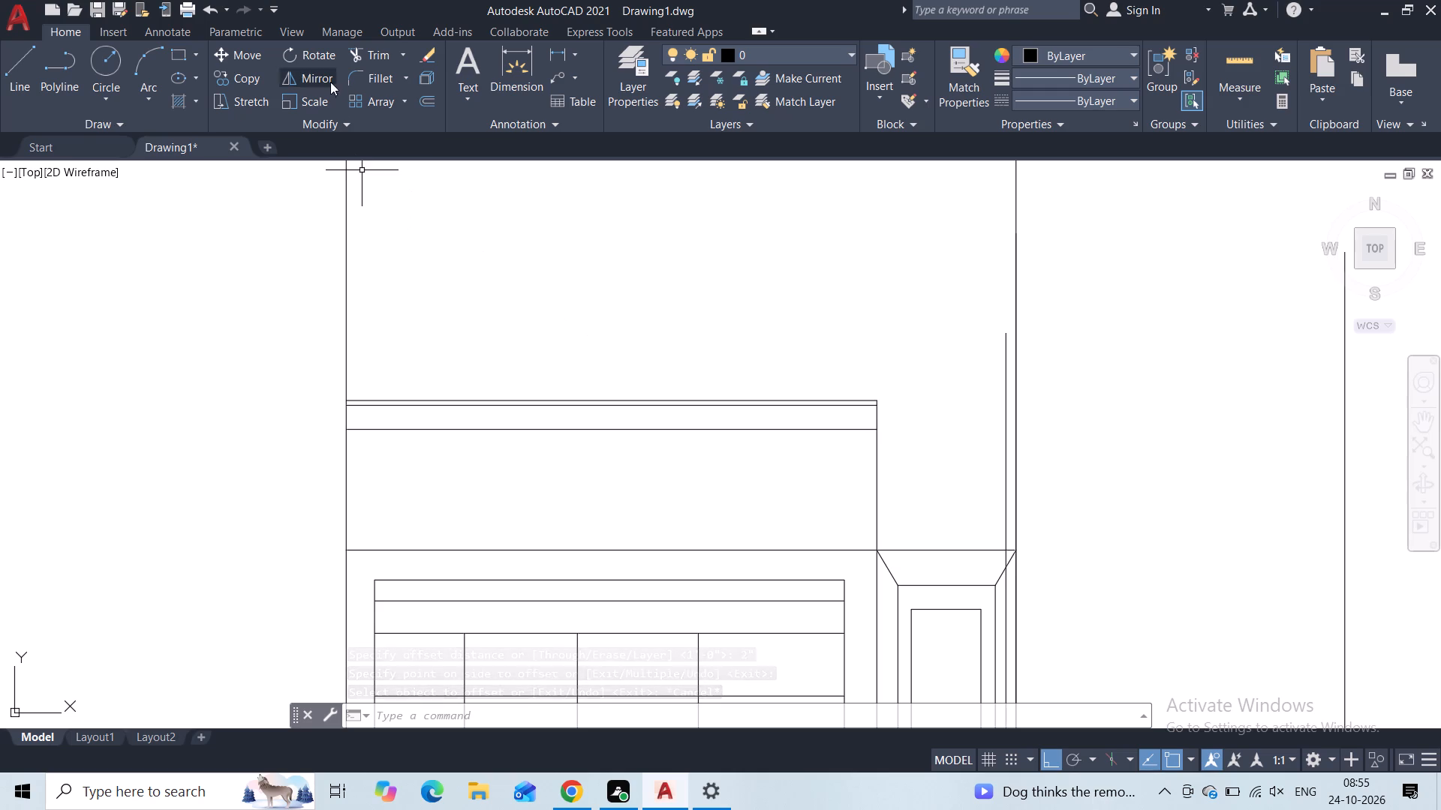
# Draw a tall rectangle about 10'-5" by 21'-9", rising from the garage front's top line into the upper storey.
pyautogui.click(176, 50)
pyautogui.scroll(-1, 478, 278)
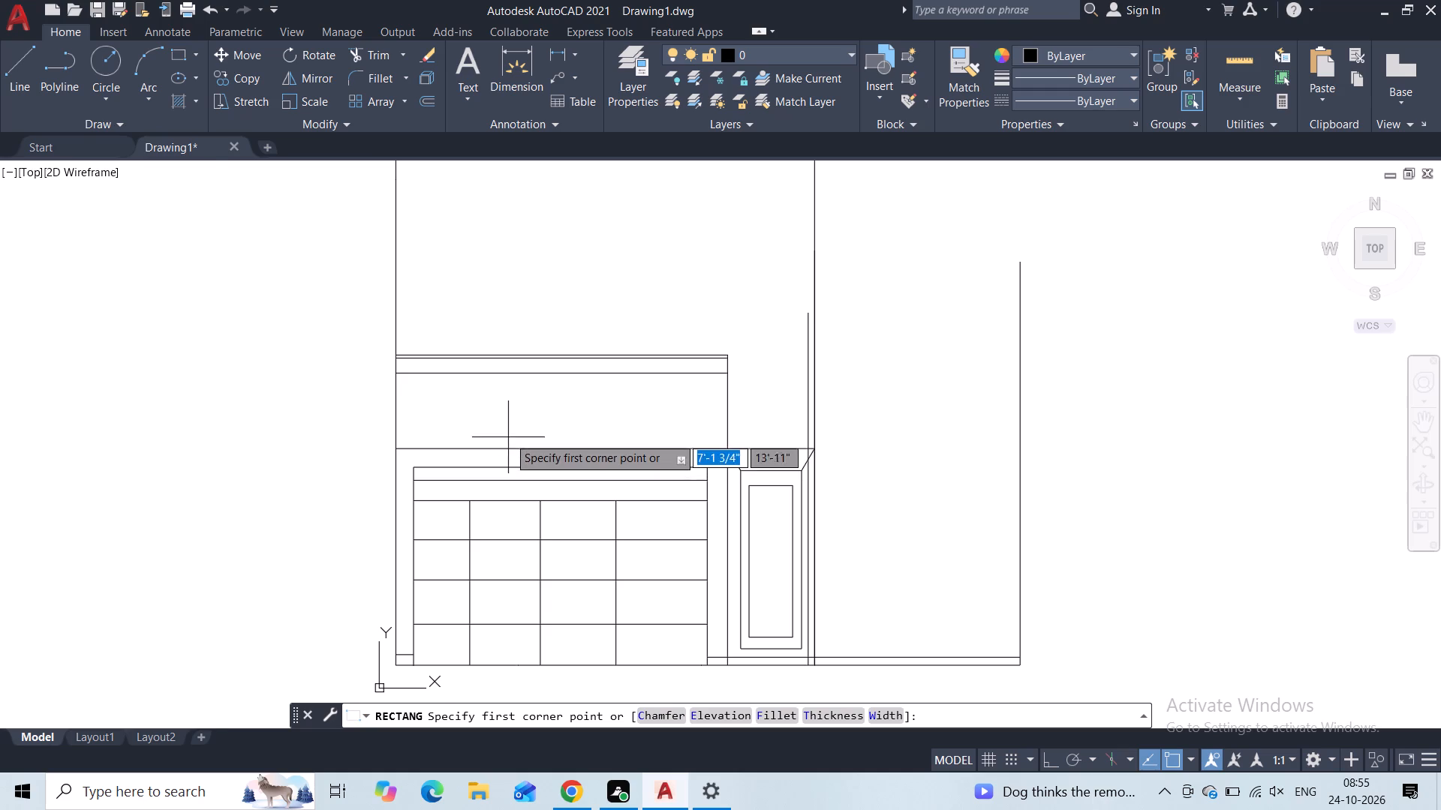
pyautogui.scroll(2, 508, 436)
pyautogui.click(488, 468)
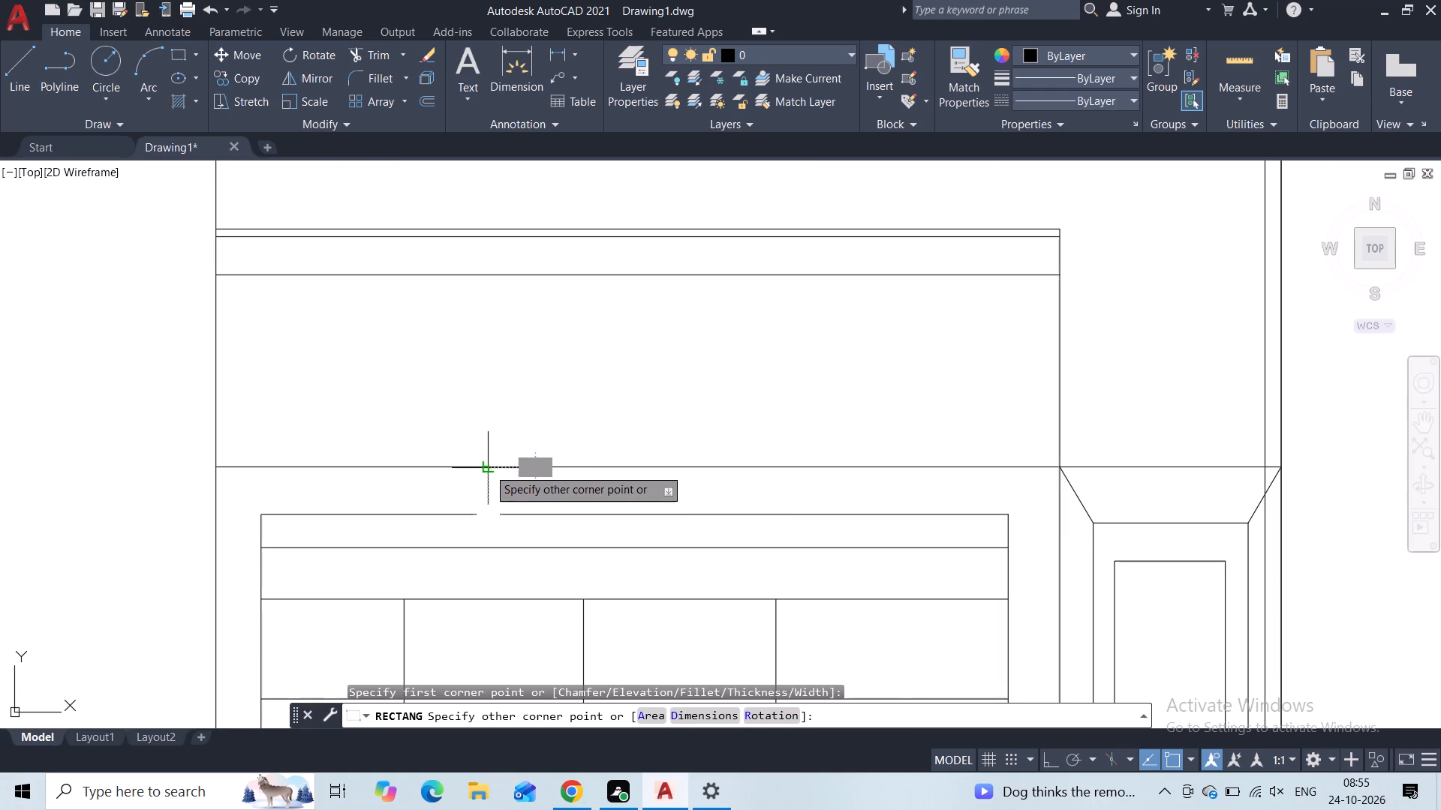
pyautogui.moveTo(742, 345); pyautogui.dragTo(704, 536, button='middle')
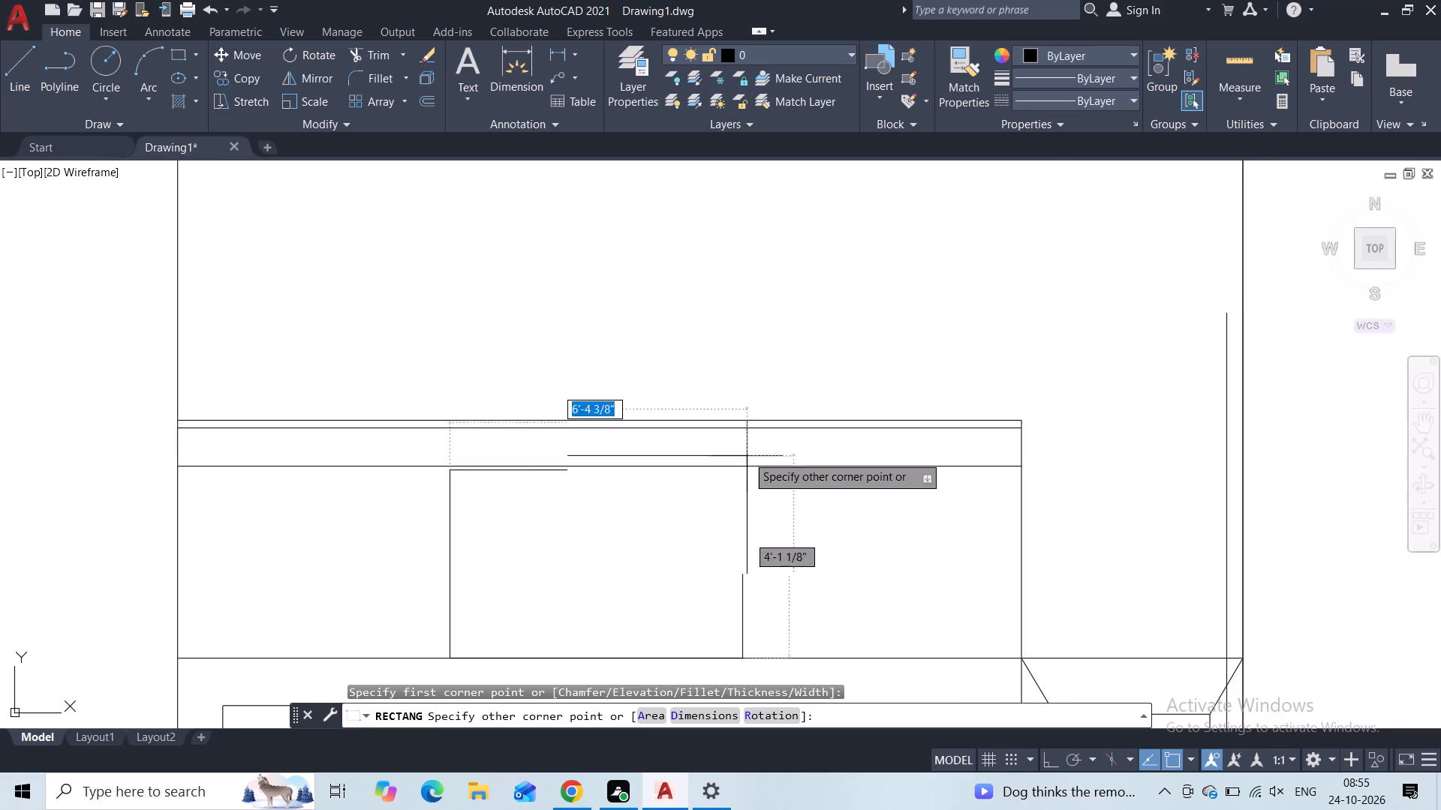
pyautogui.scroll(-2, 747, 446)
pyautogui.scroll(-1, 745, 340)
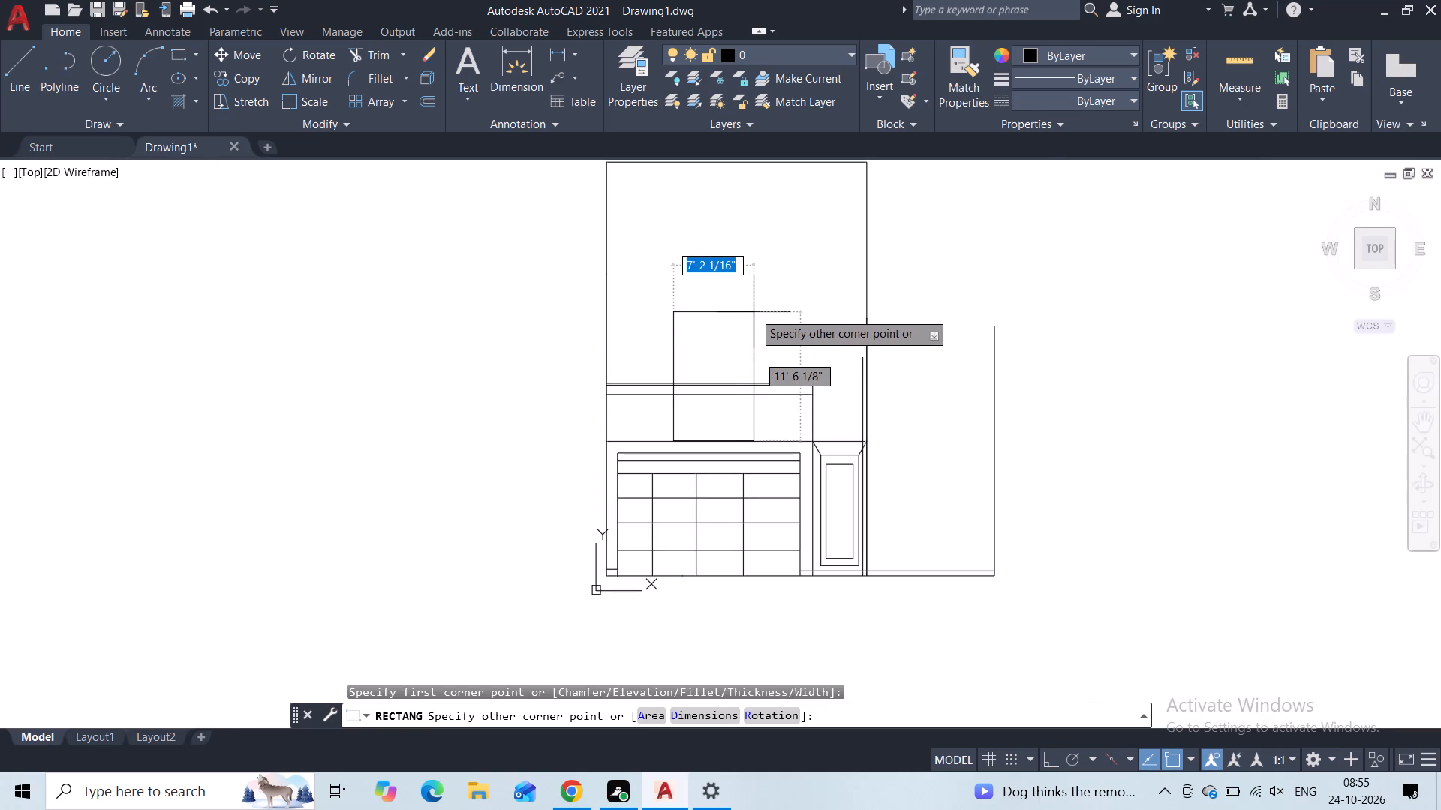
pyautogui.moveTo(751, 260); pyautogui.dragTo(751, 316, button='middle')
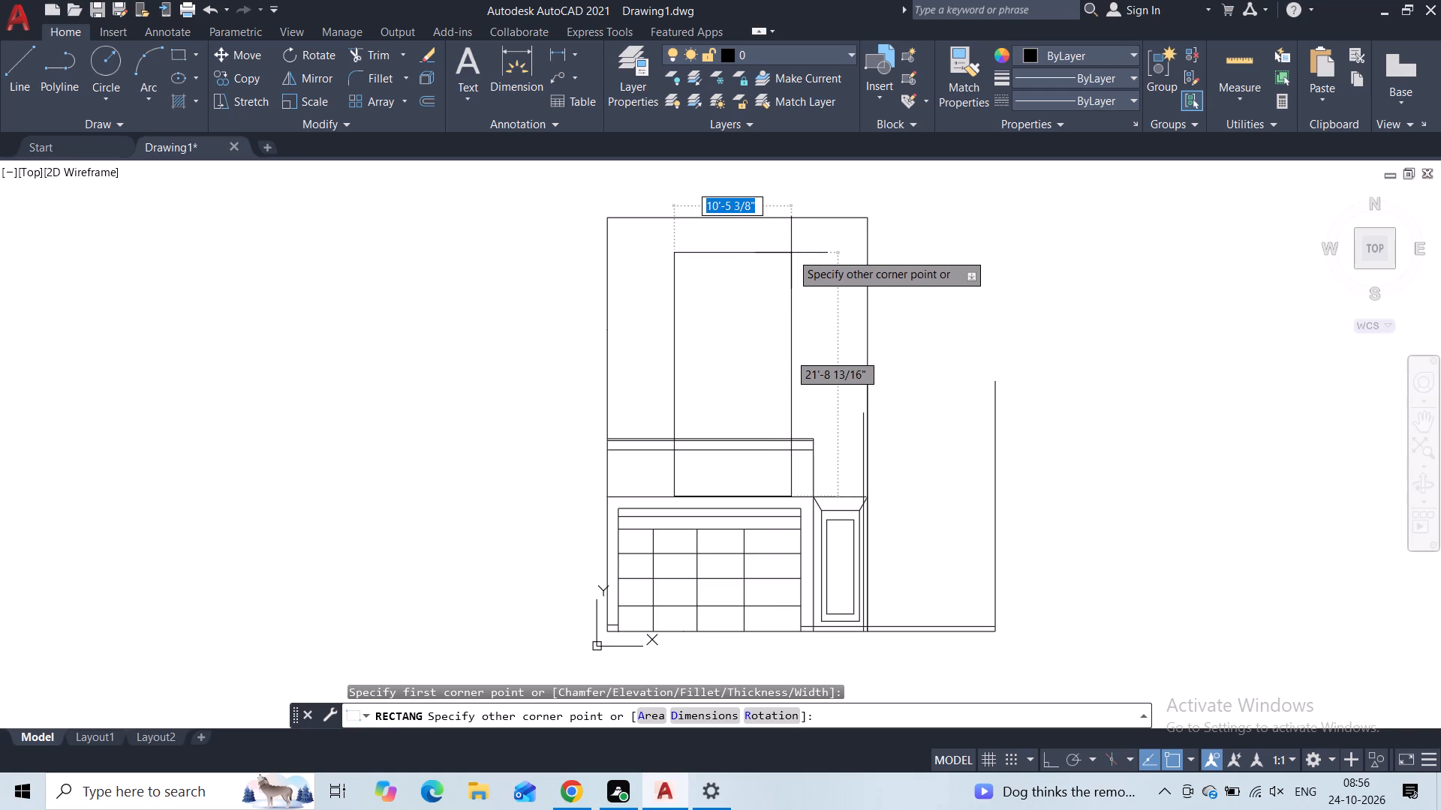
pyautogui.click(793, 253)
pyautogui.press('Escape')
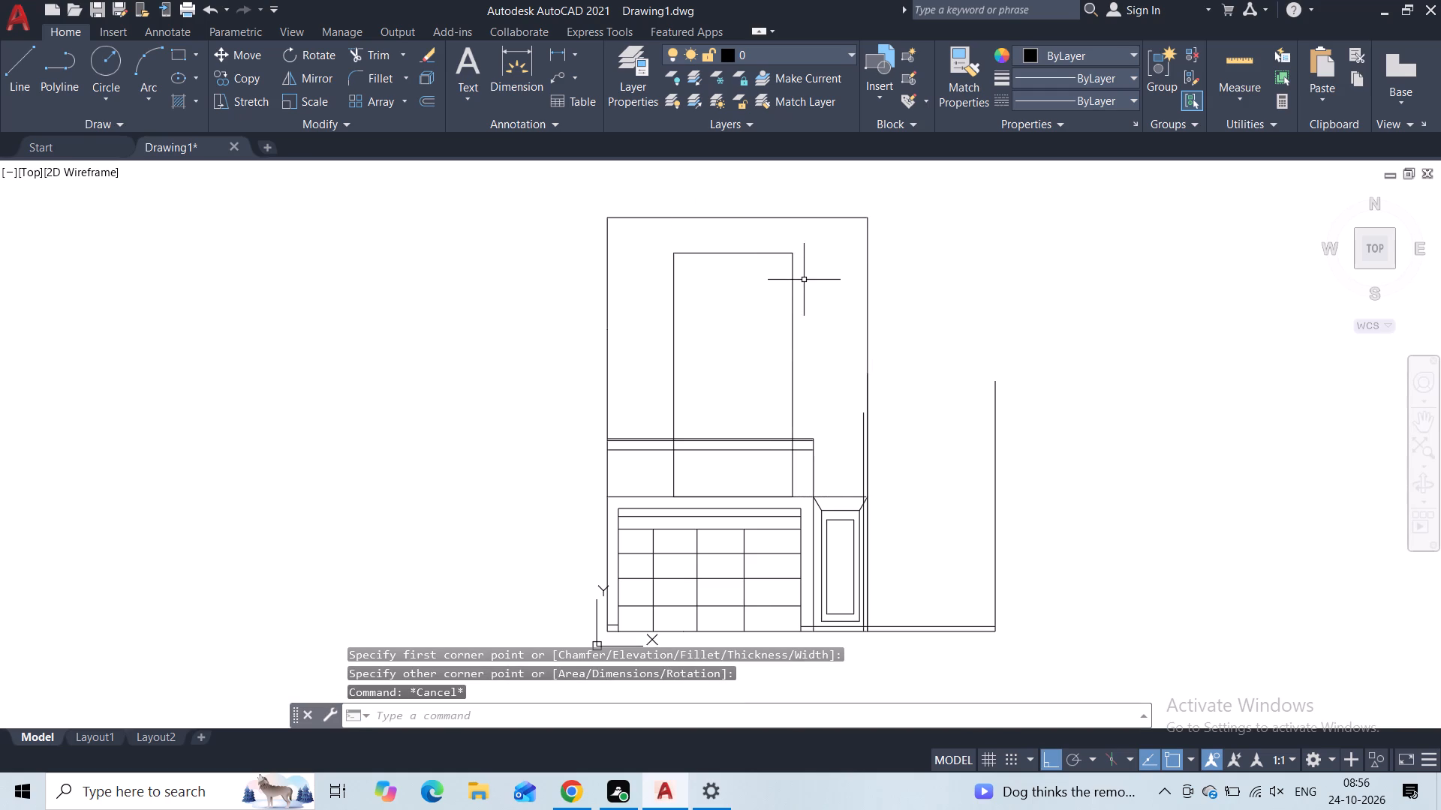
# Draw a window rectangle about 8'-5" wide and 8' high inside the upper part of the tall rectangle.
pyautogui.moveTo(739, 323); pyautogui.dragTo(720, 277, button='middle')
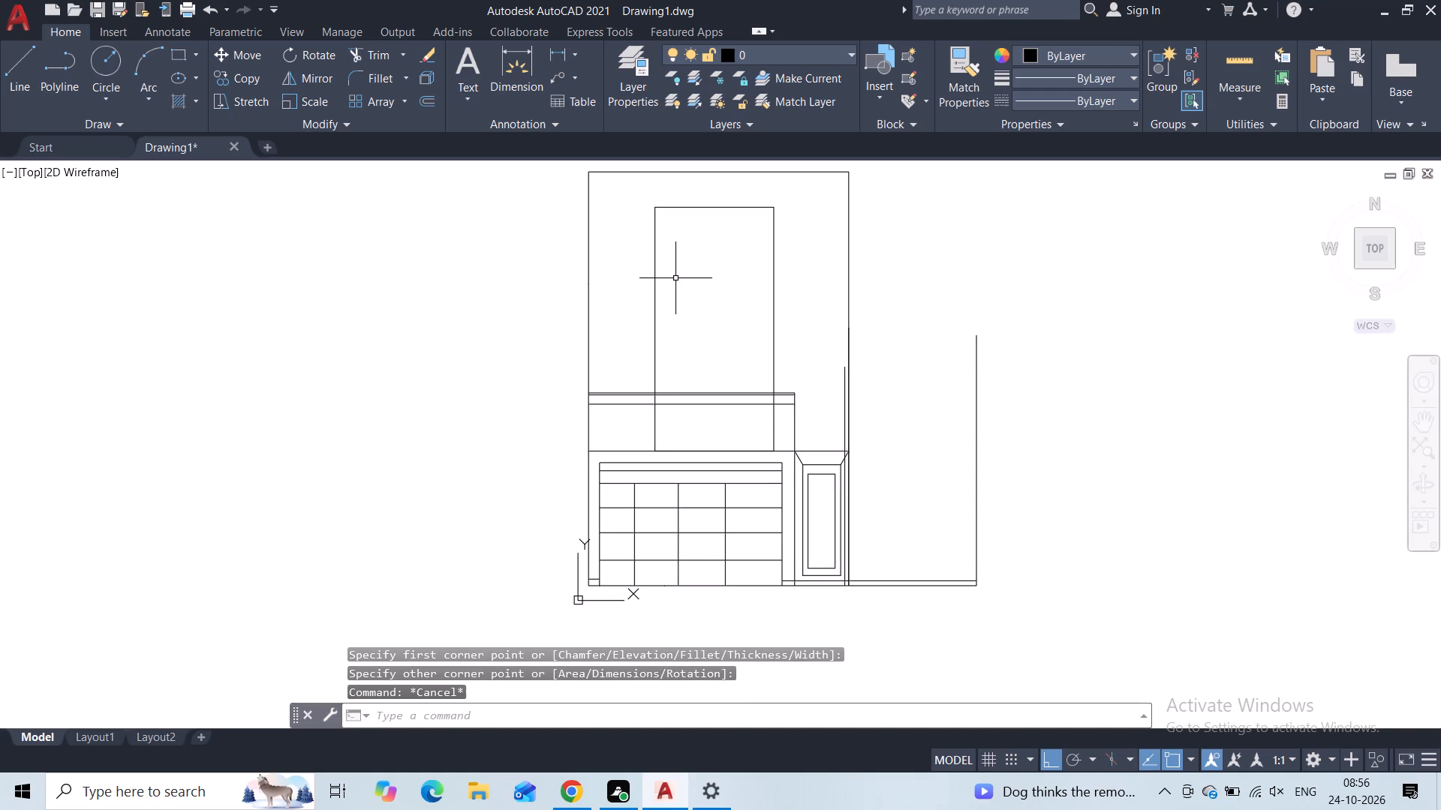
pyautogui.click(182, 53)
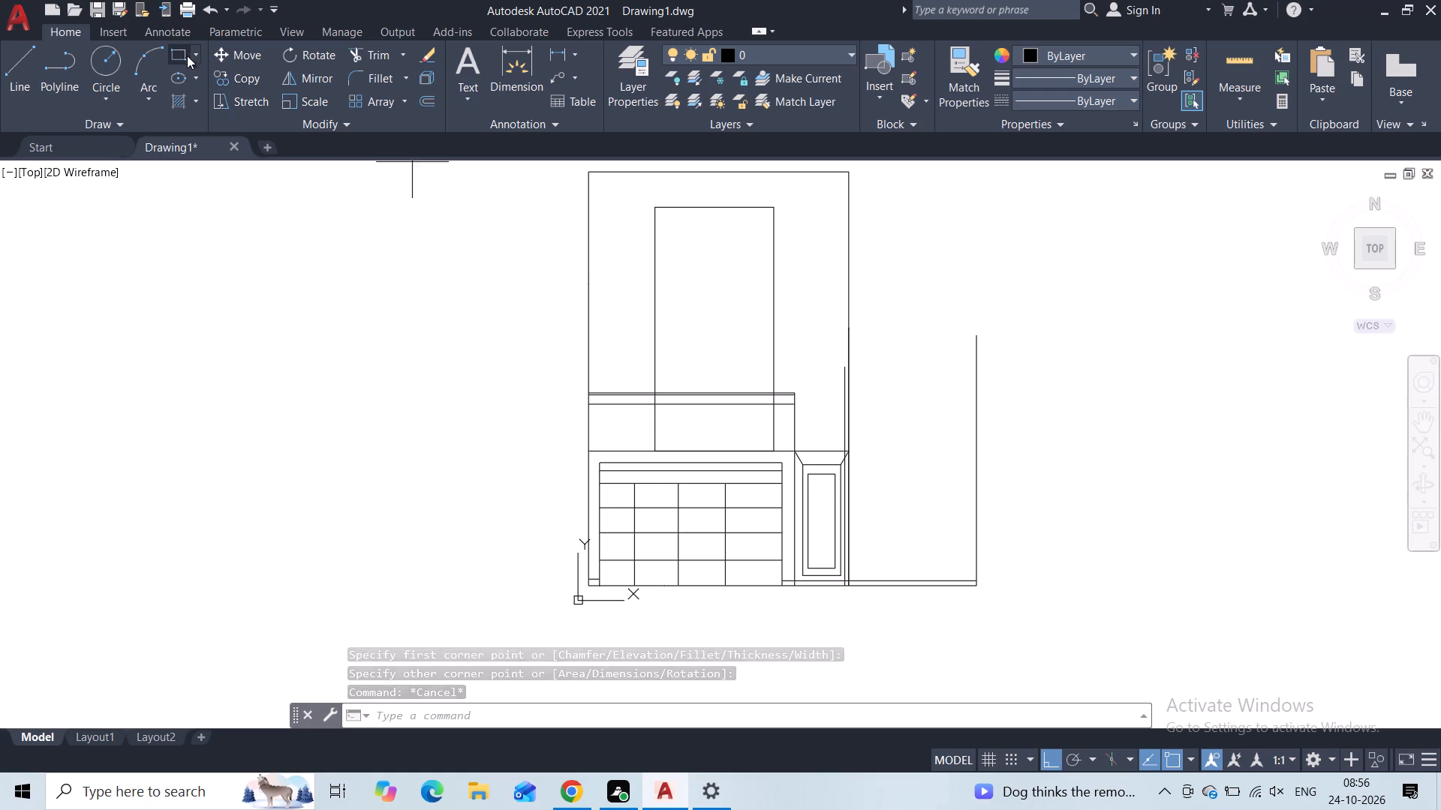
pyautogui.click(666, 222)
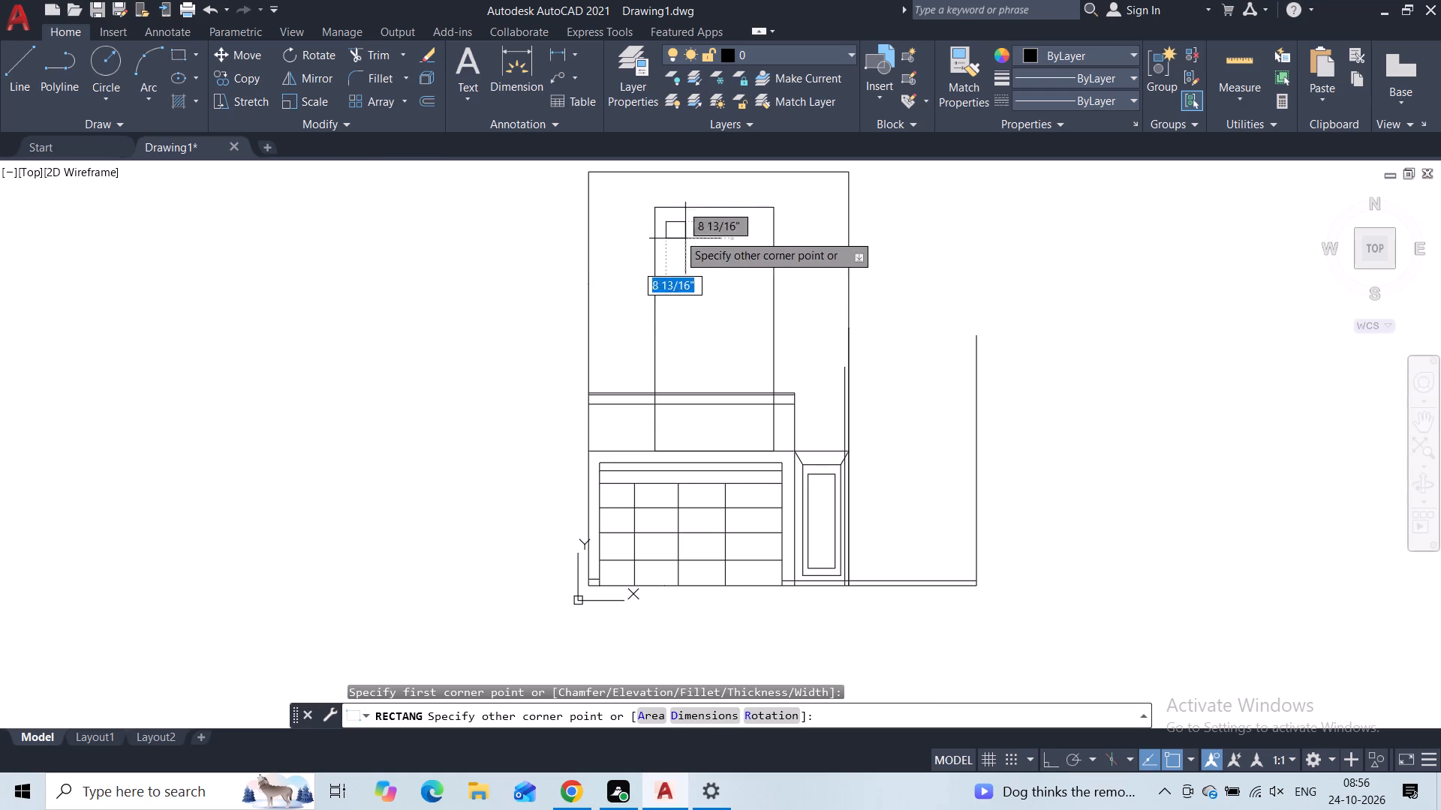
pyautogui.click(760, 311)
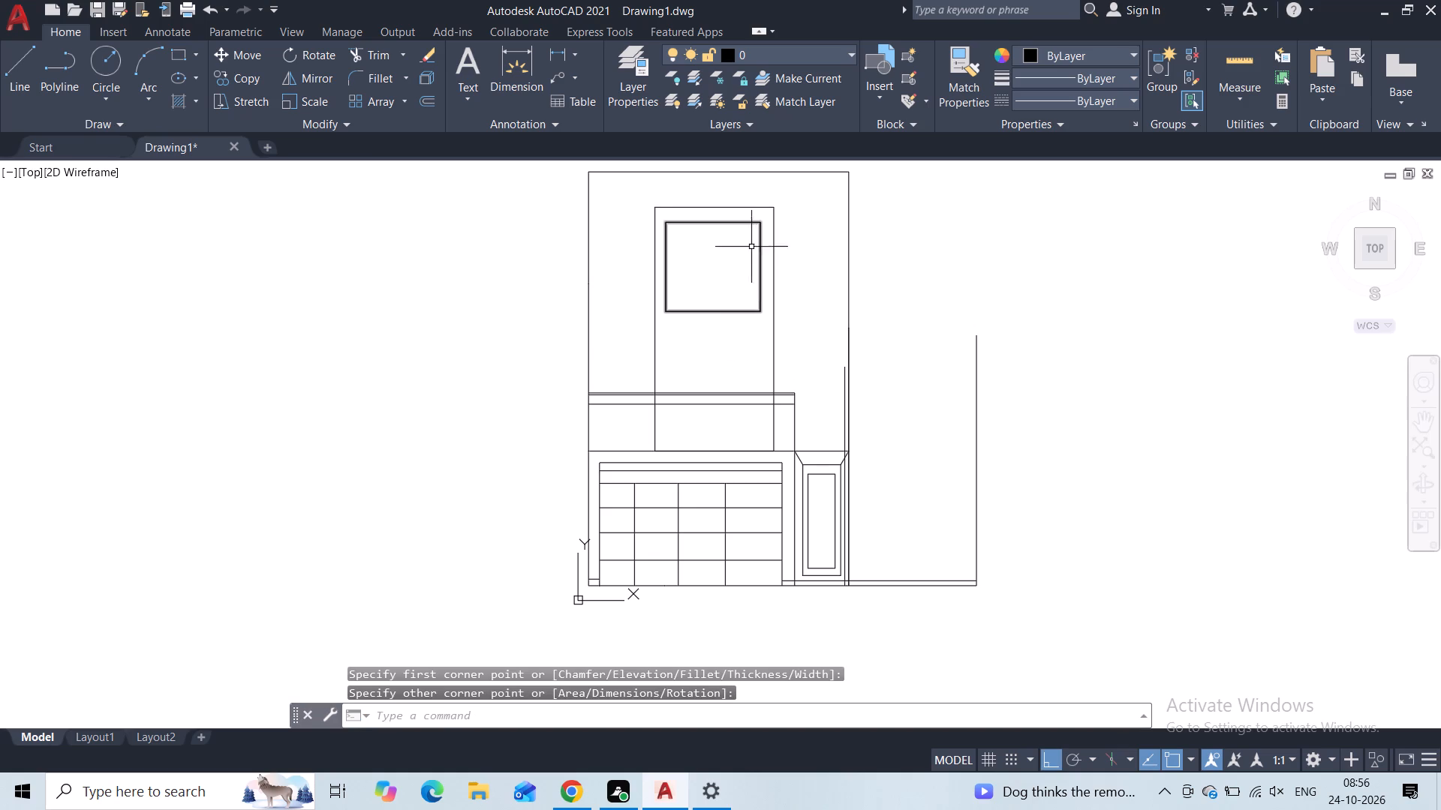
# Copy the window rectangle straight down into the lower part of the tall rectangle, across the horizontal band lines.
pyautogui.click(751, 223)
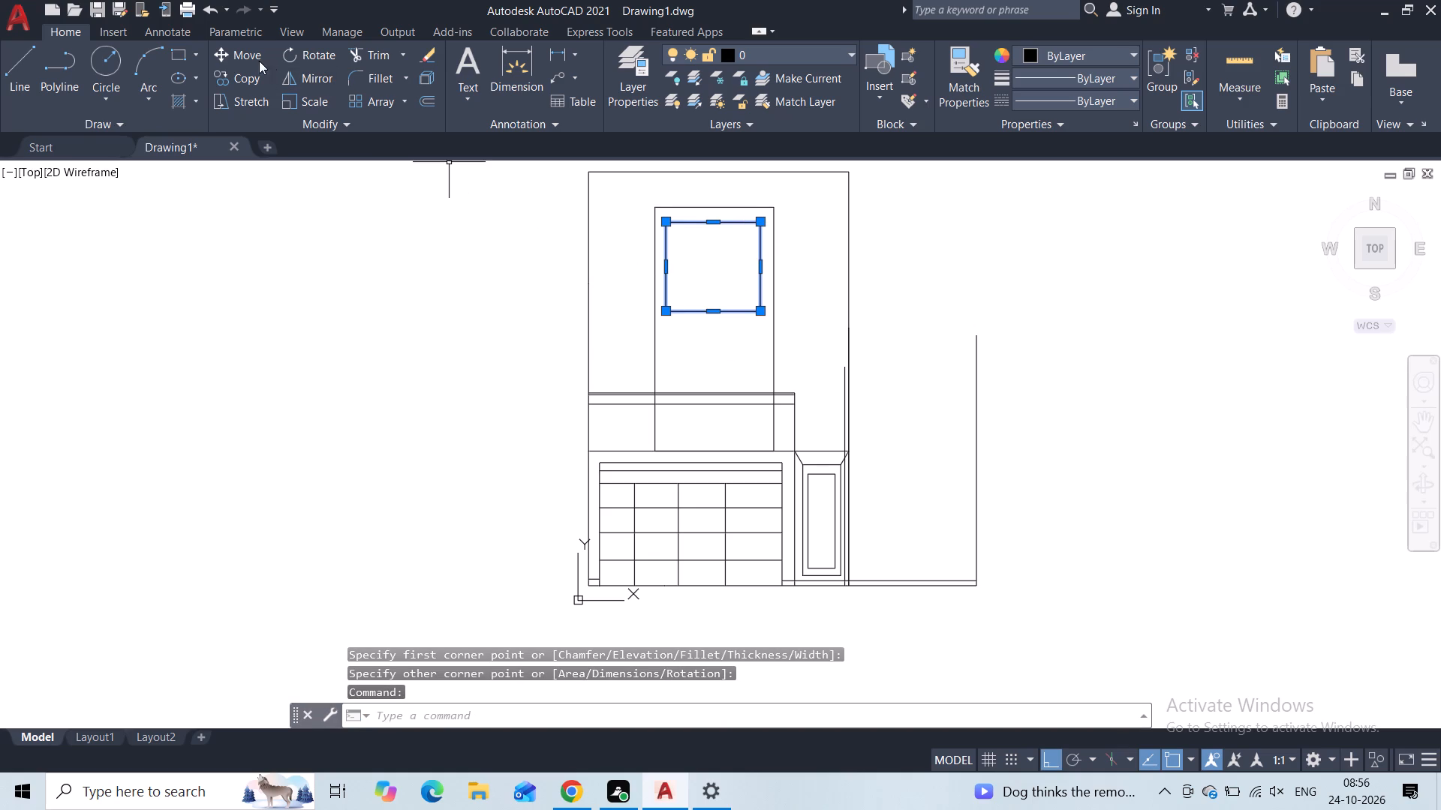
pyautogui.click(249, 76)
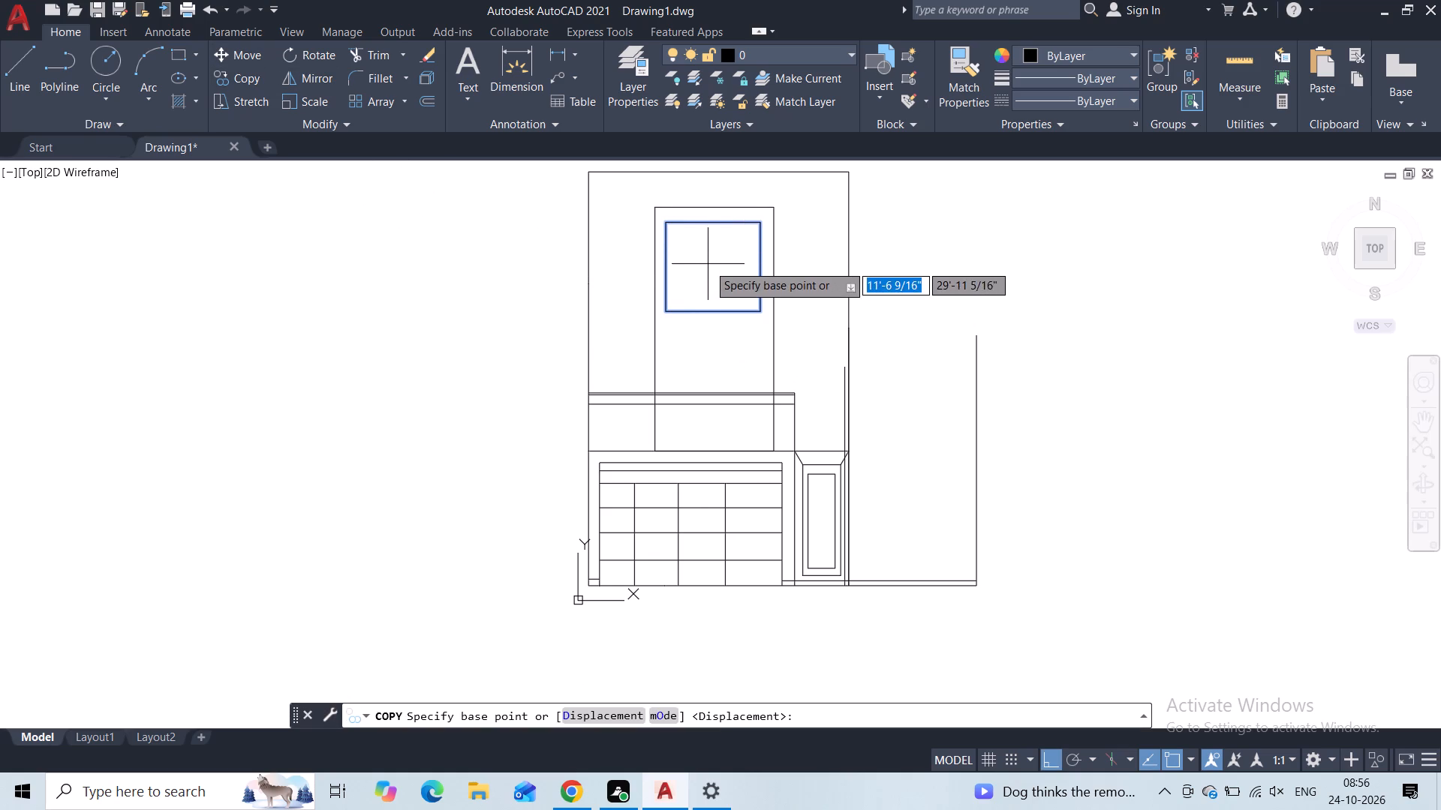
pyautogui.click(715, 264)
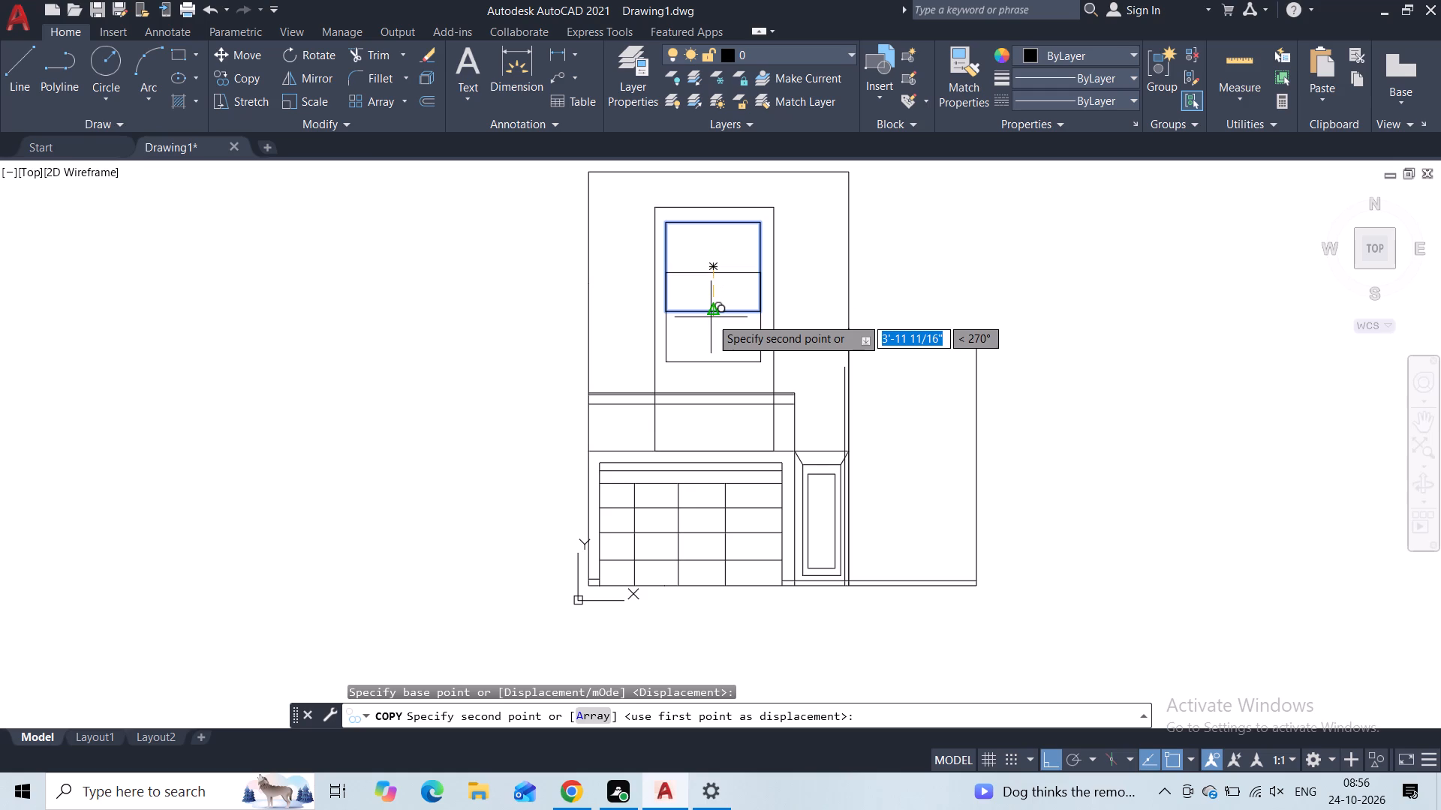
pyautogui.click(711, 385)
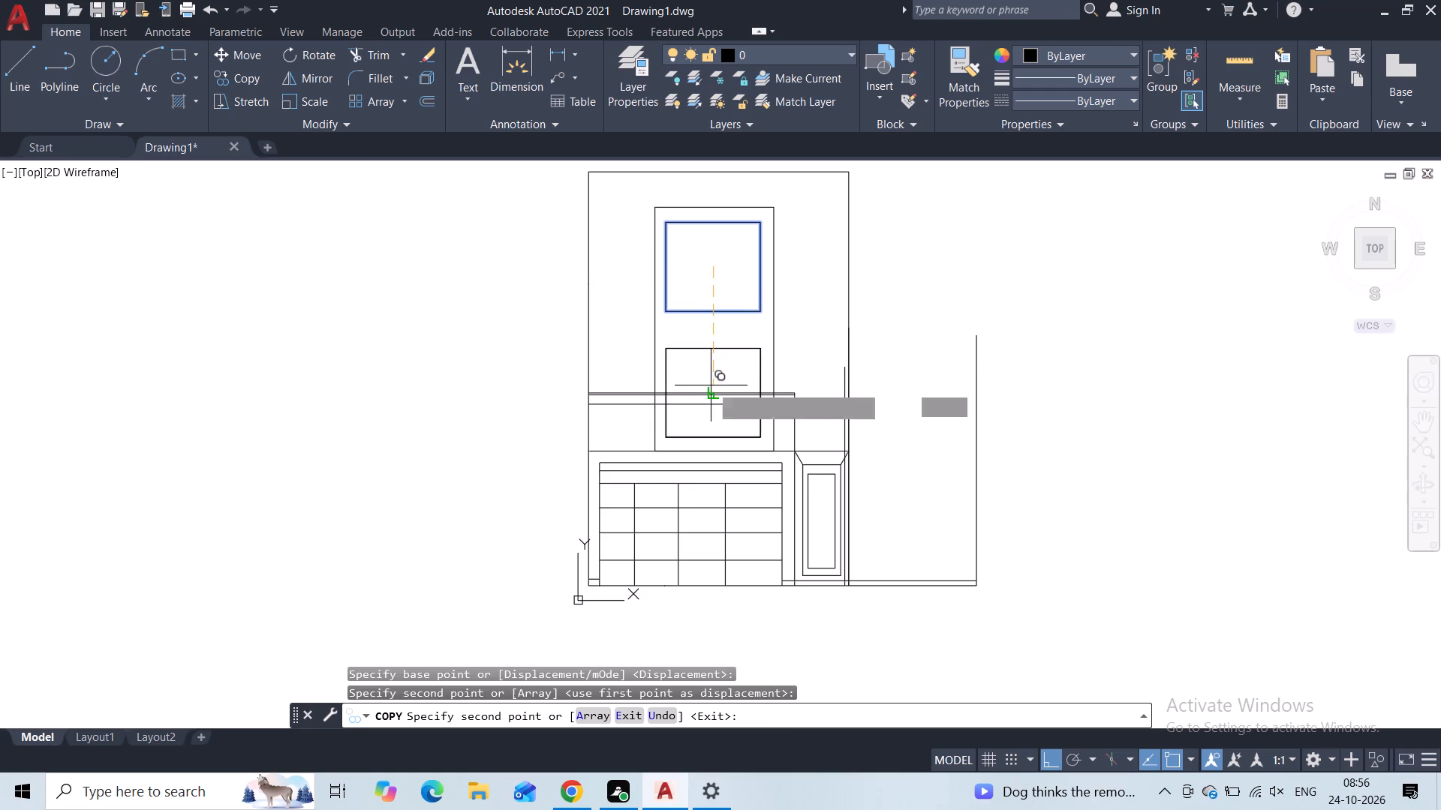
pyautogui.press('Escape')
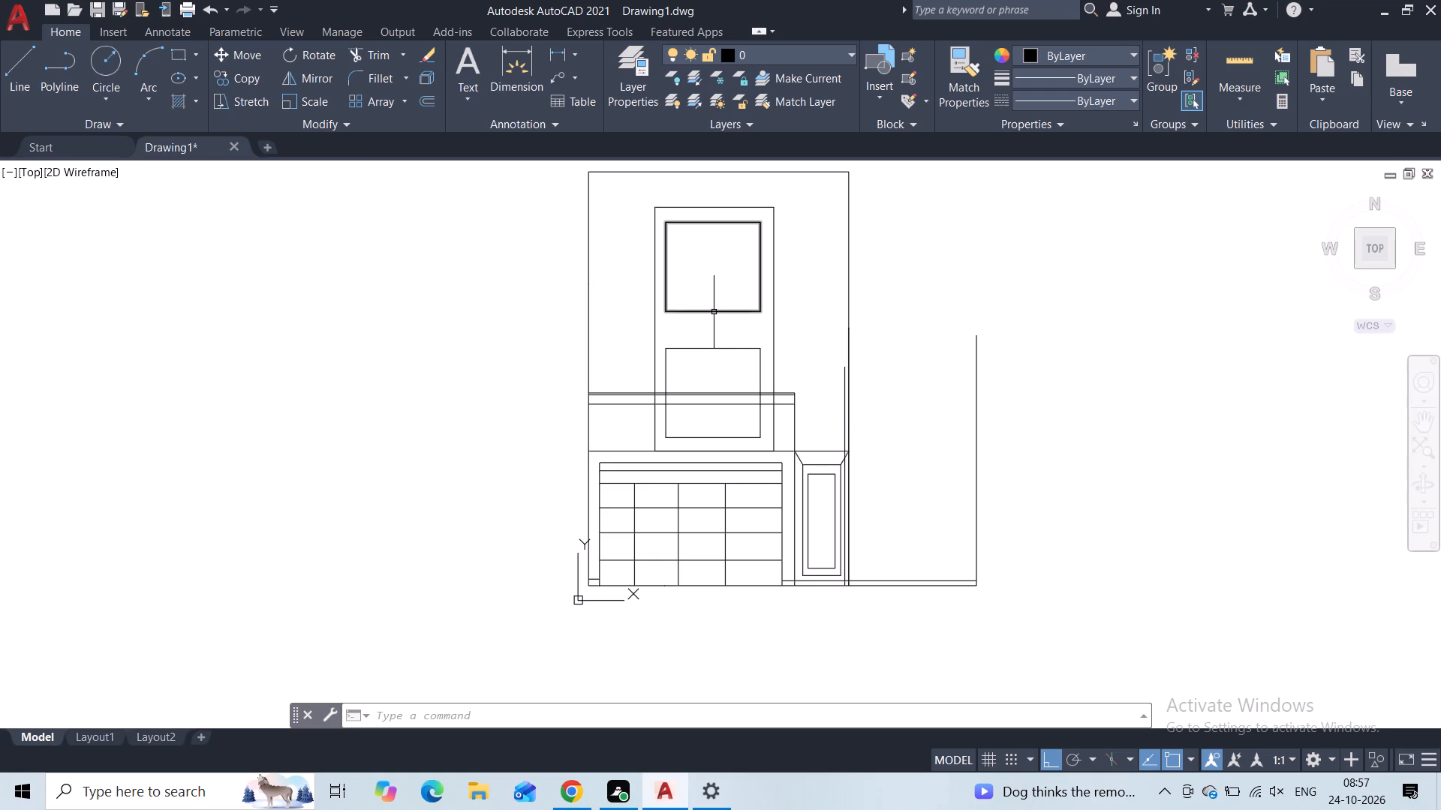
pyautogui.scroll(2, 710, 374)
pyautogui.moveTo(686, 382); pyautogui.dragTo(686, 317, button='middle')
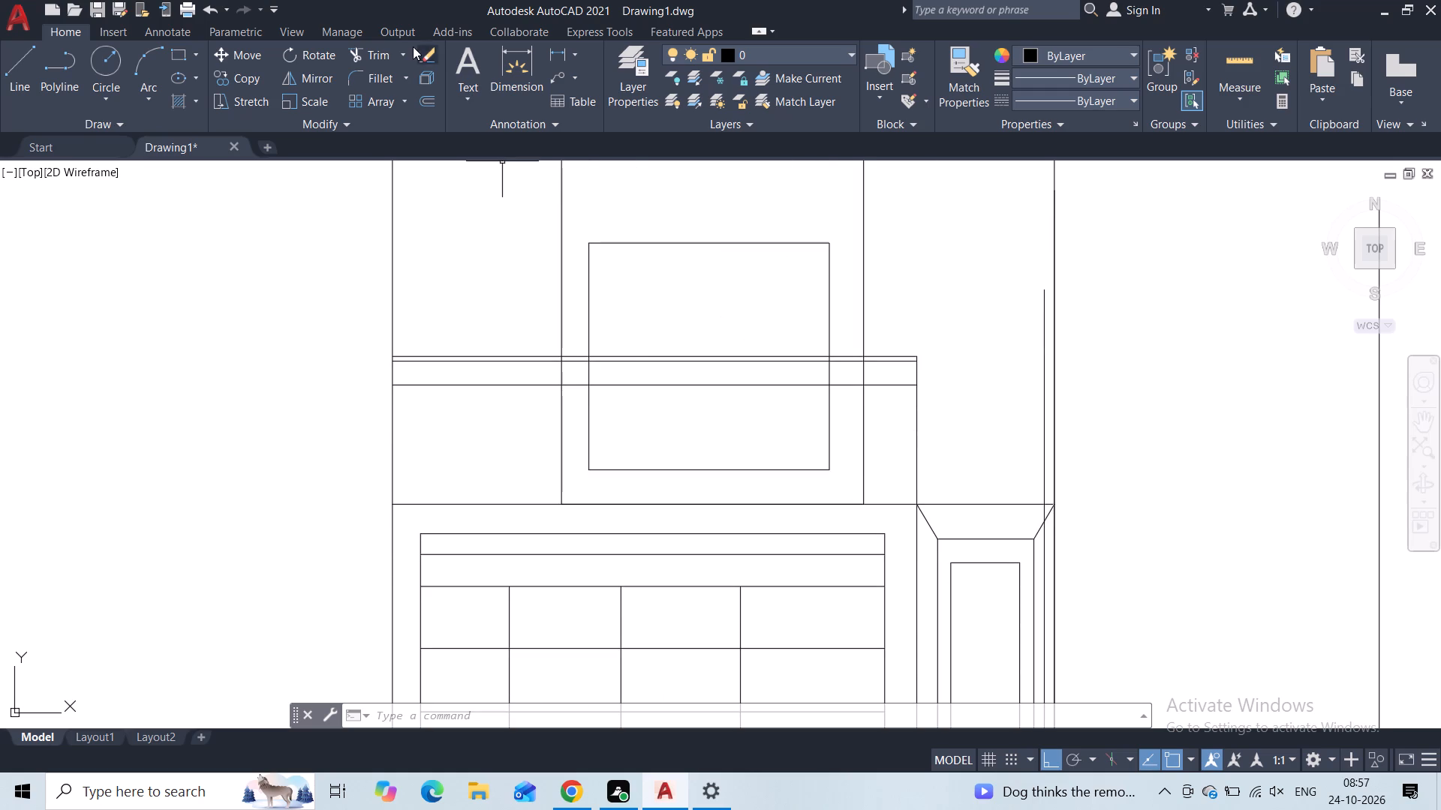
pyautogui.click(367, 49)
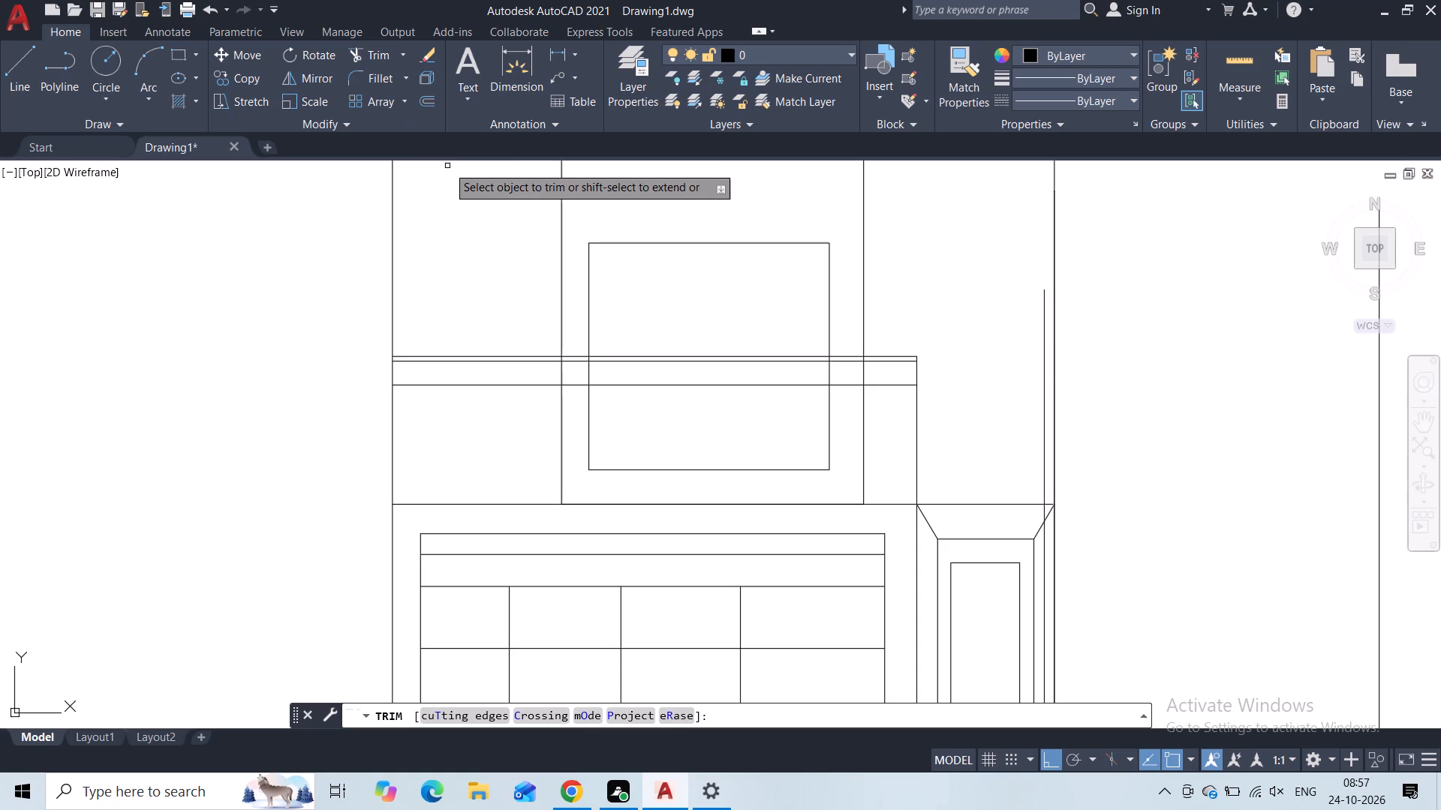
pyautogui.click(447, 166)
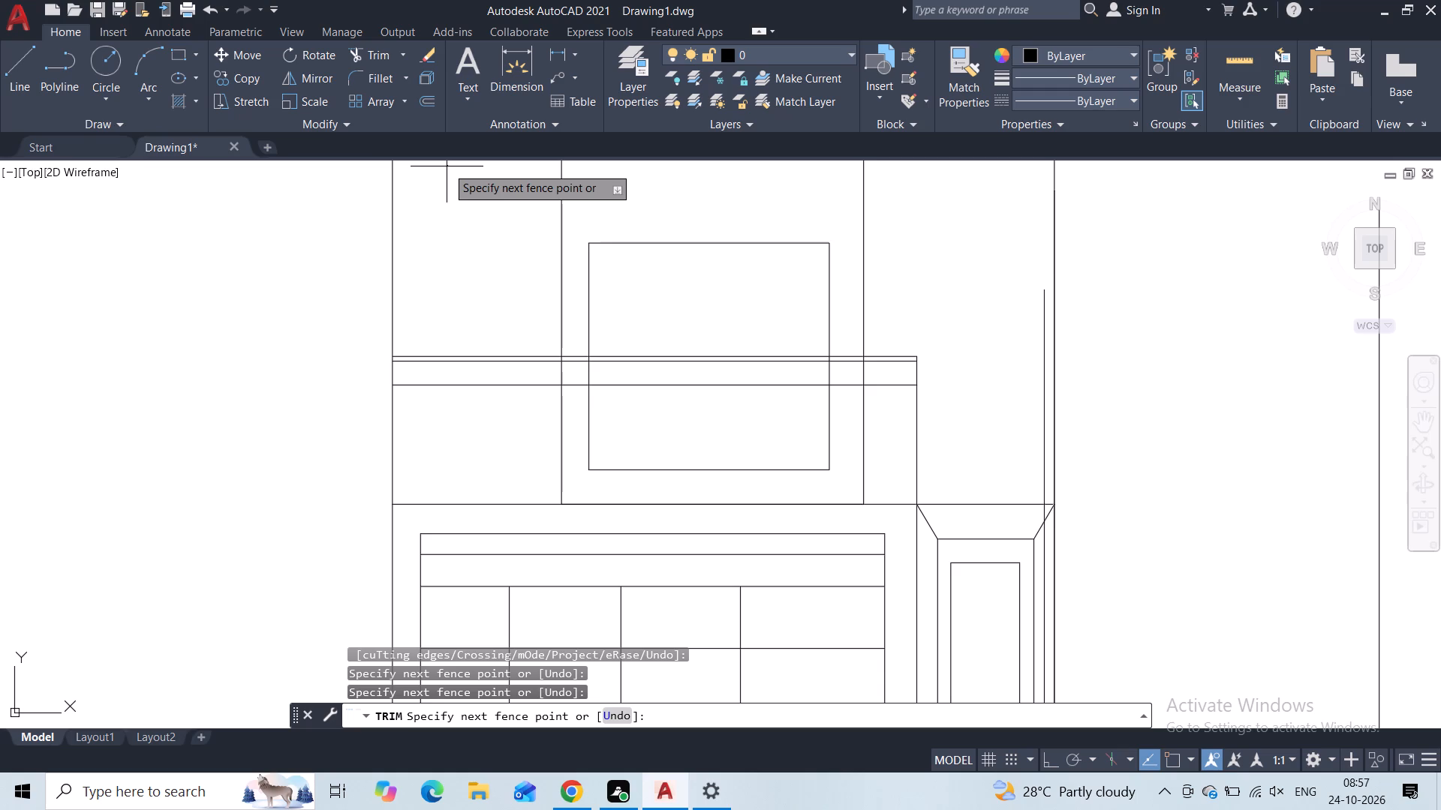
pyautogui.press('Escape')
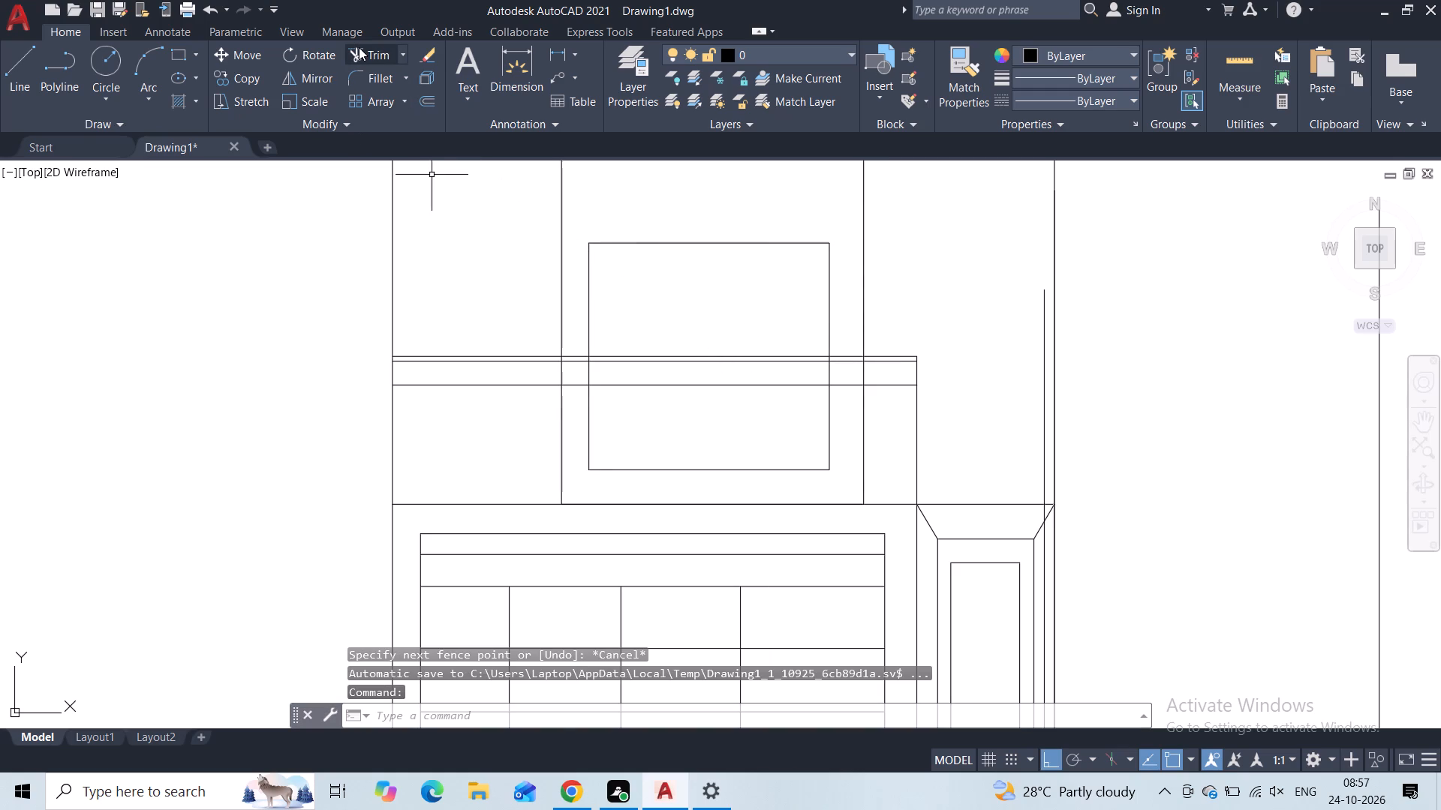
# Trim the three horizontal band lines inside the lower window and on both sides of it up to the tall rectangle's edges.
pyautogui.click(359, 47)
pyautogui.moveTo(682, 337); pyautogui.dragTo(666, 422)
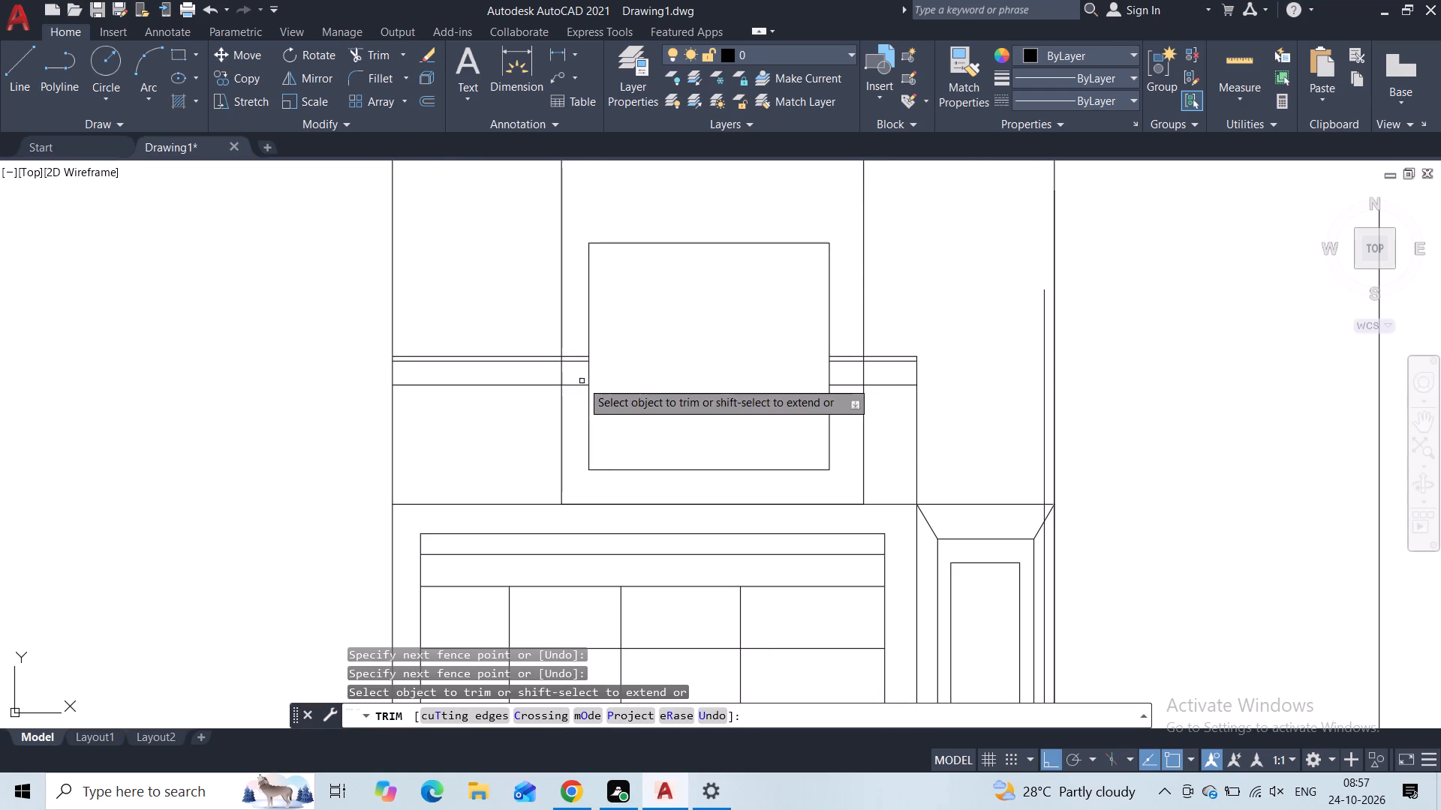
pyautogui.scroll(3, 582, 381)
pyautogui.moveTo(543, 254); pyautogui.dragTo(539, 433)
pyautogui.scroll(-2, 677, 334)
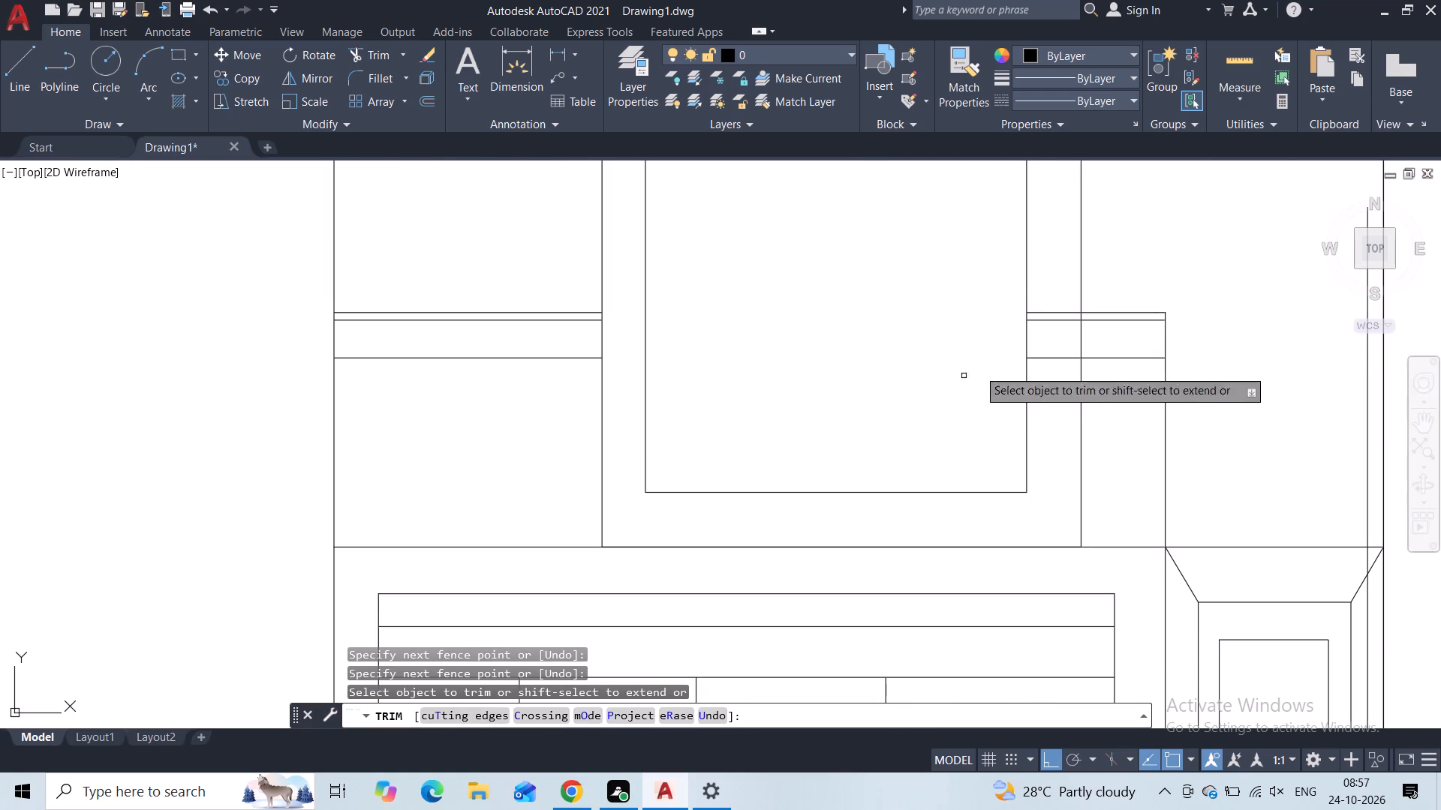
pyautogui.moveTo(1069, 304); pyautogui.dragTo(1054, 383)
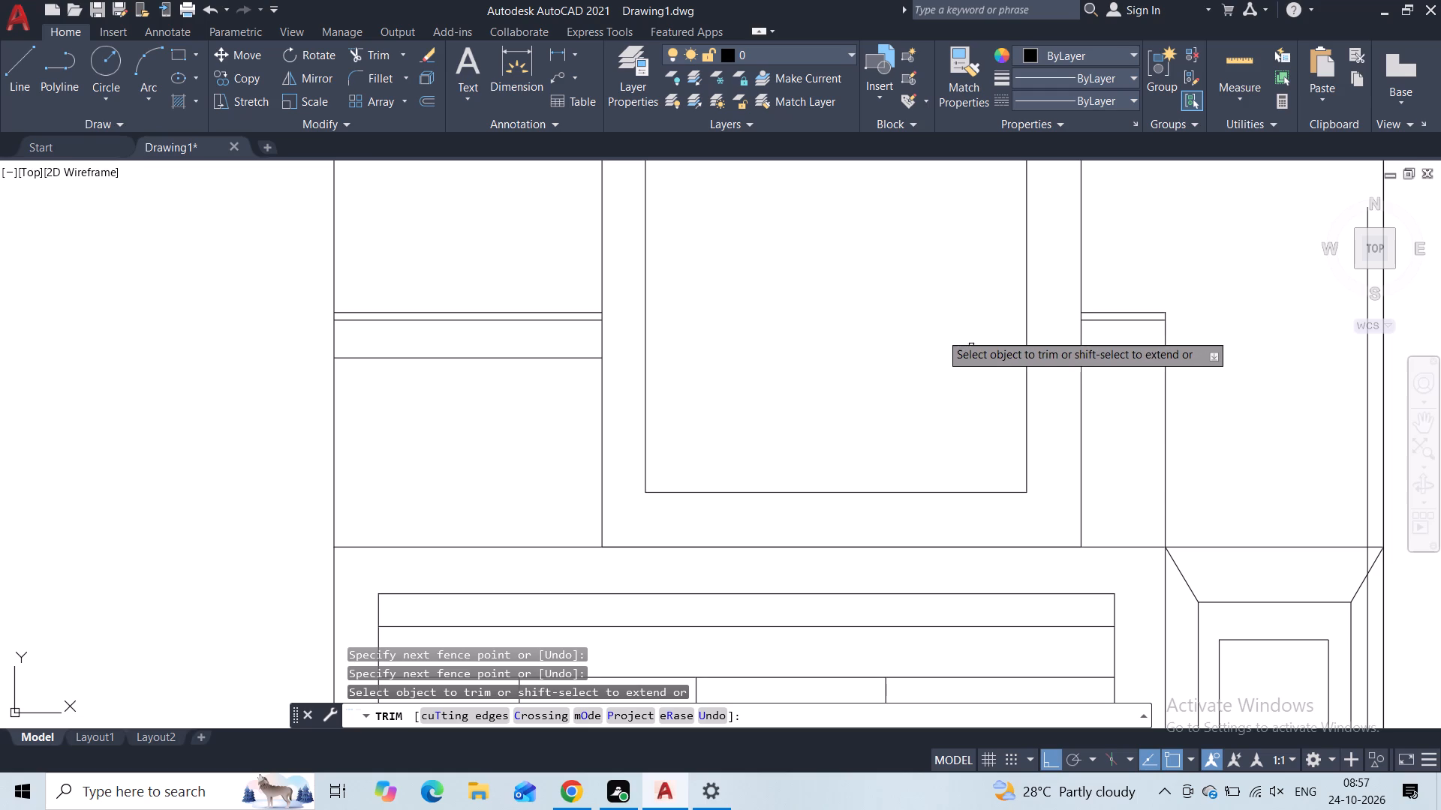
# Draw a full-height vertical line inside the upper window, near its left edge.
pyautogui.press('Escape')
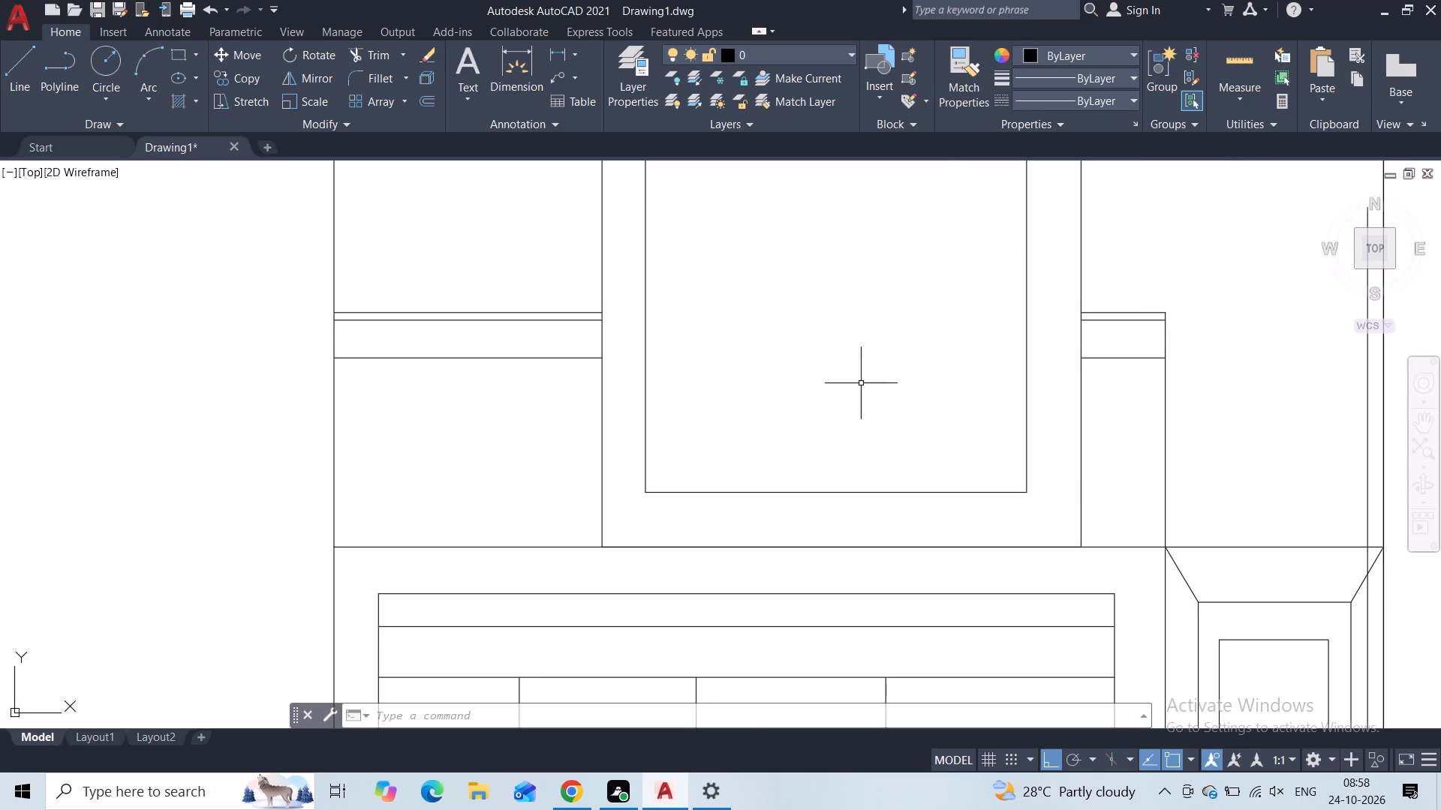
pyautogui.scroll(-1, 857, 417)
pyautogui.moveTo(932, 379); pyautogui.dragTo(853, 442, button='middle')
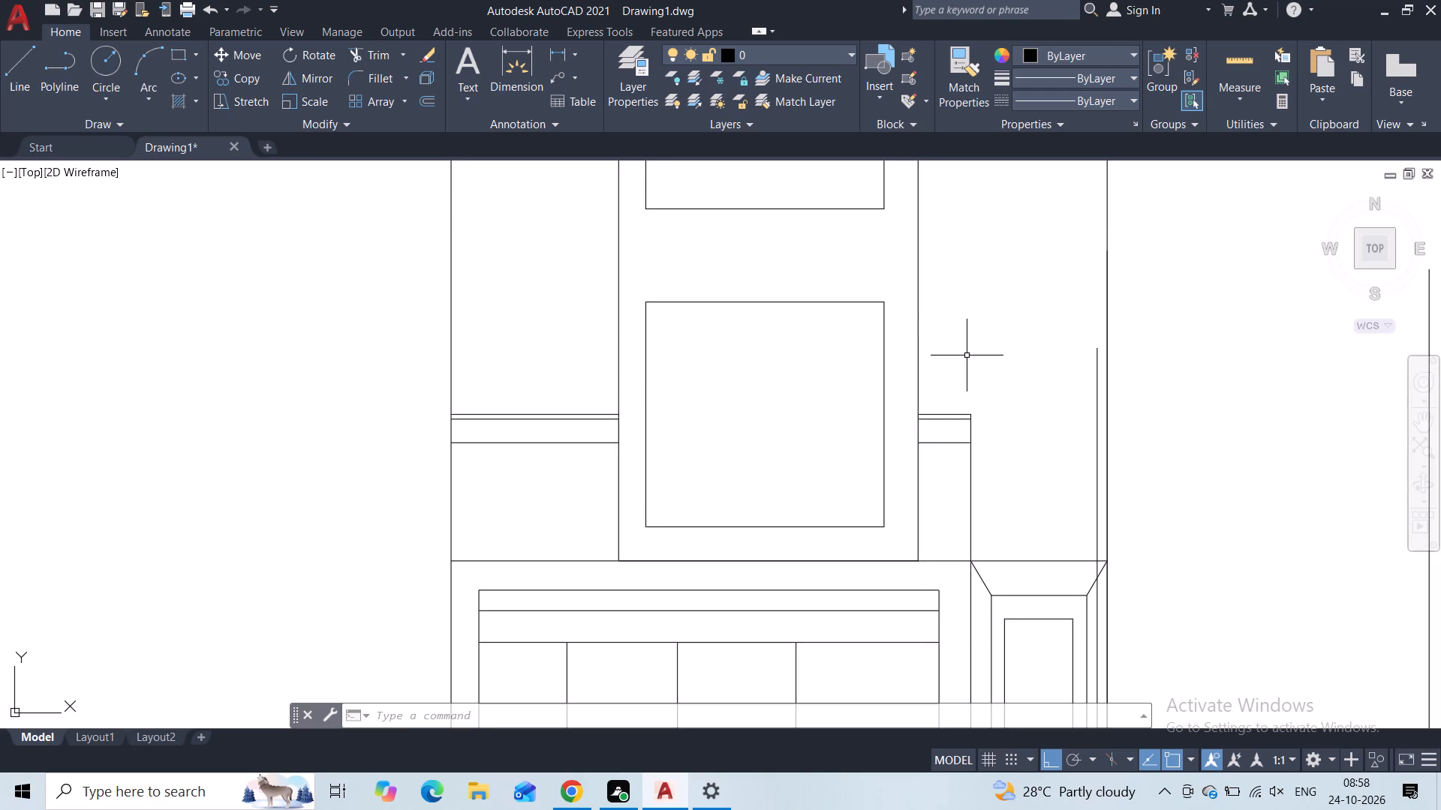
pyautogui.scroll(-2, 967, 363)
pyautogui.moveTo(1048, 294); pyautogui.dragTo(947, 406, button='middle')
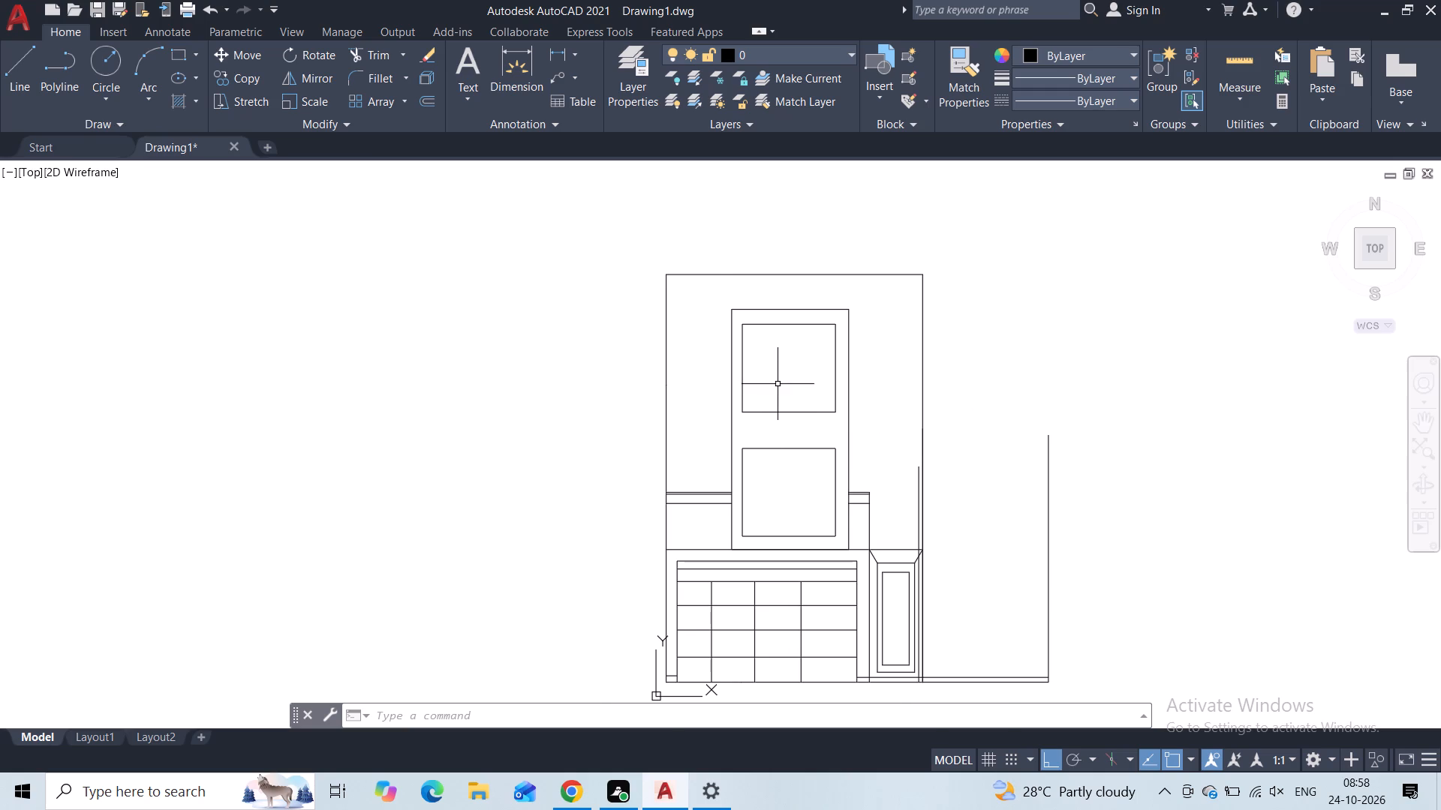
pyautogui.scroll(2, 778, 383)
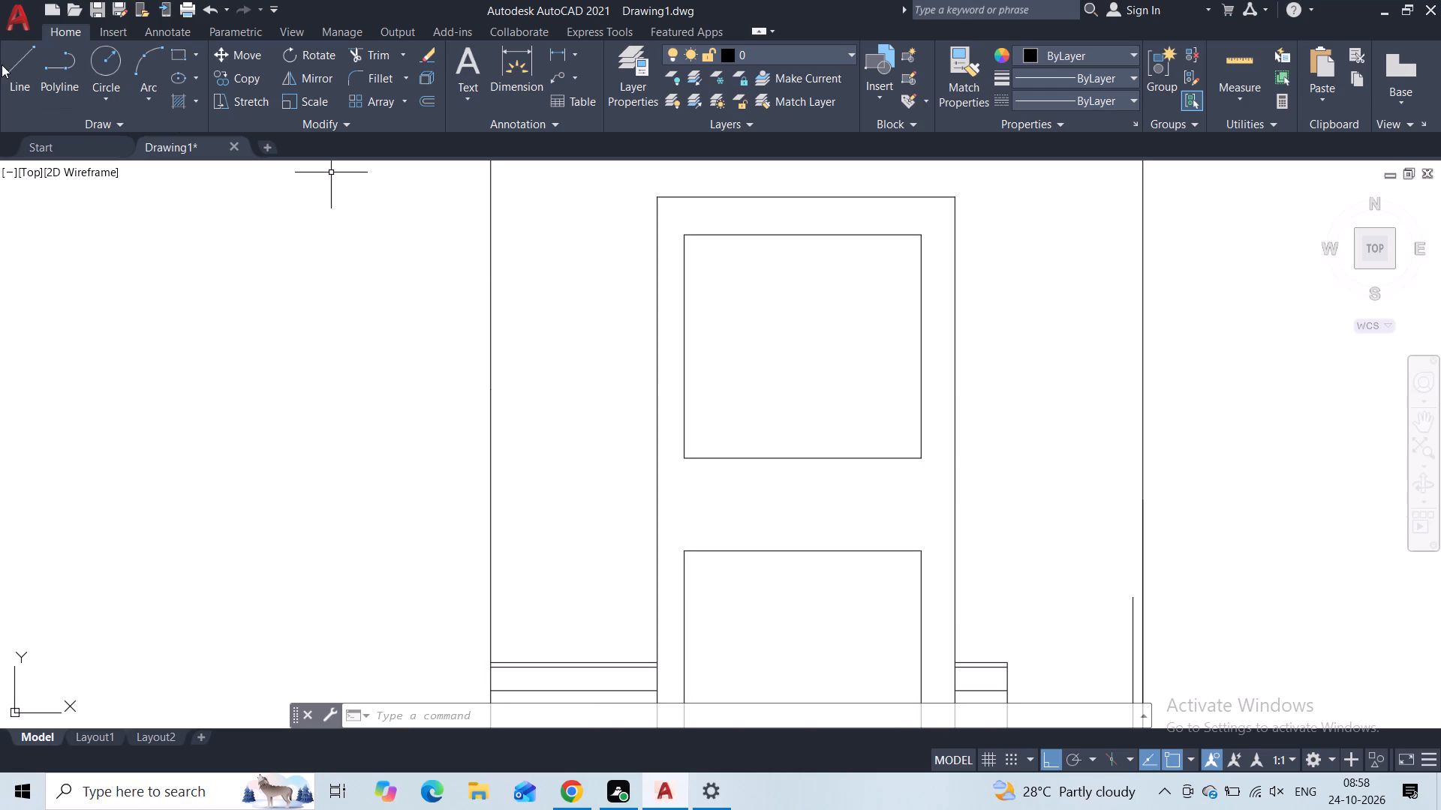
pyautogui.click(2, 64)
pyautogui.click(12, 72)
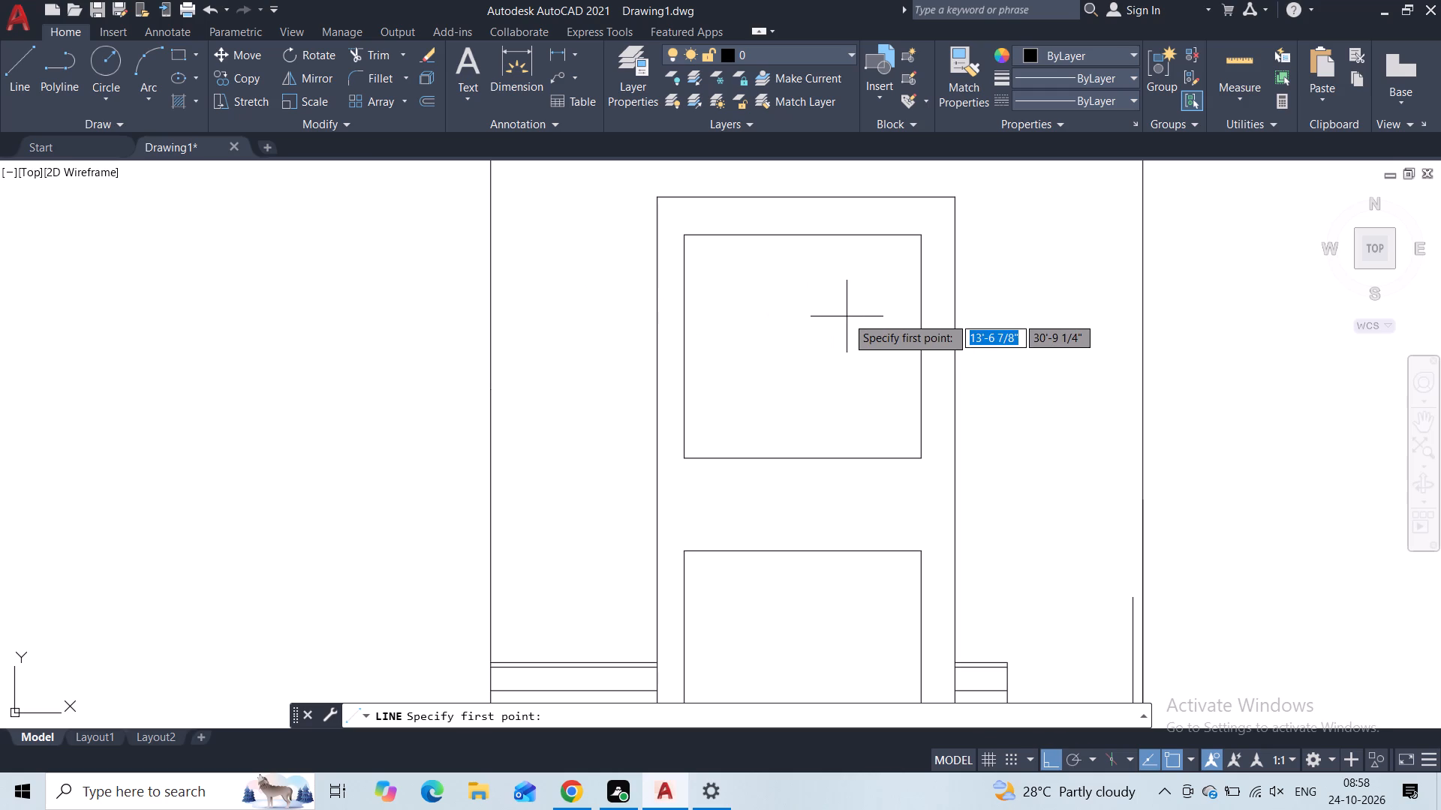
pyautogui.click(736, 237)
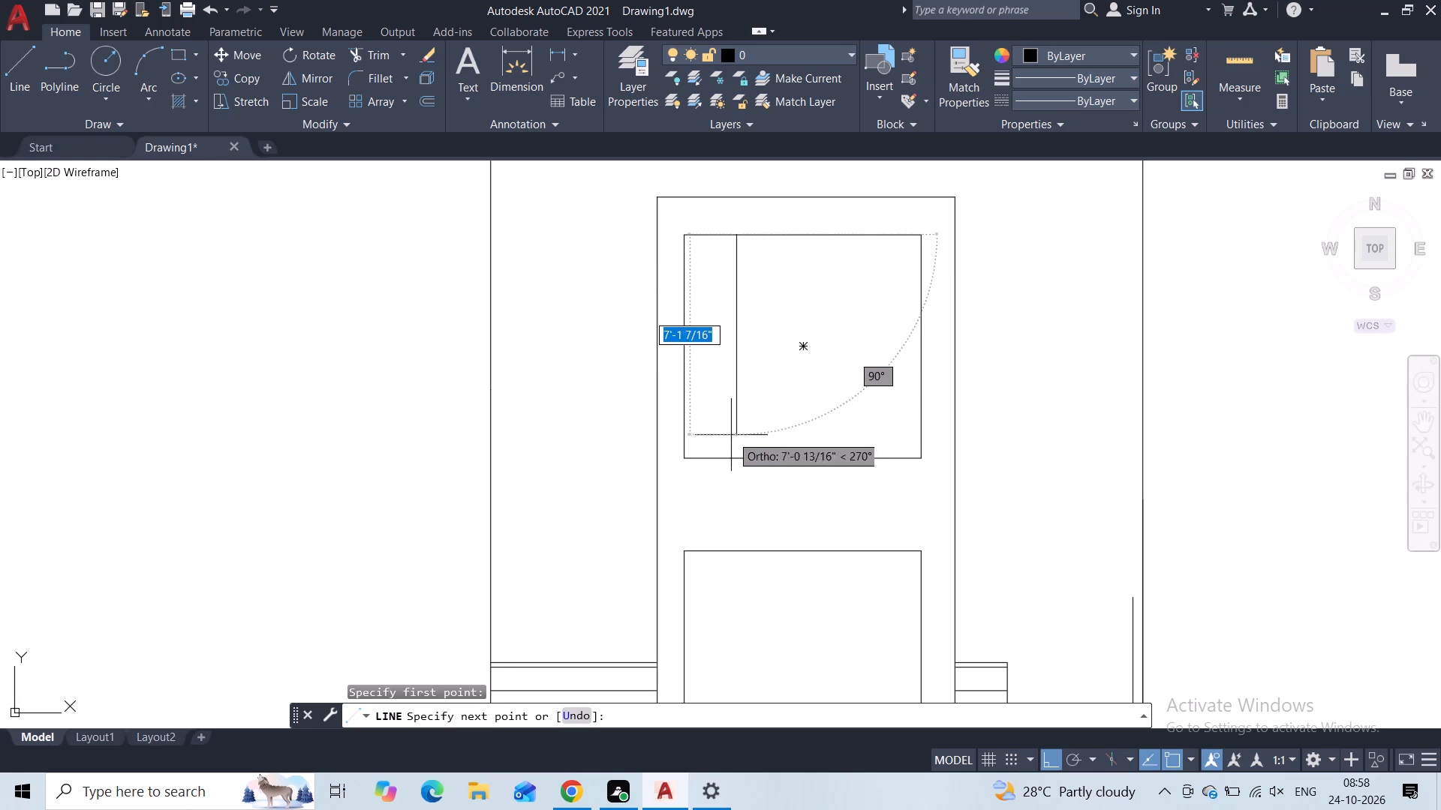
pyautogui.click(734, 451)
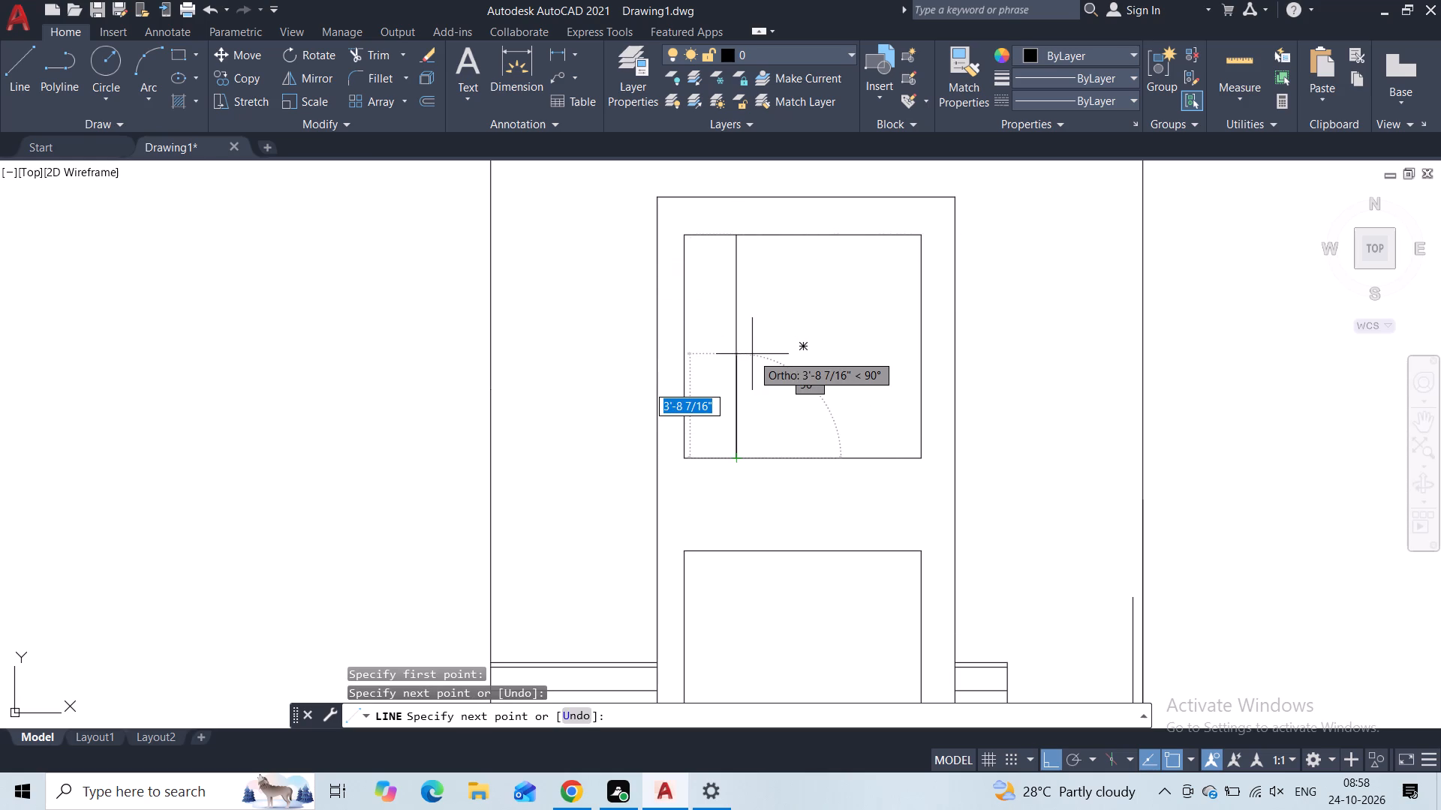
pyautogui.press('Escape')
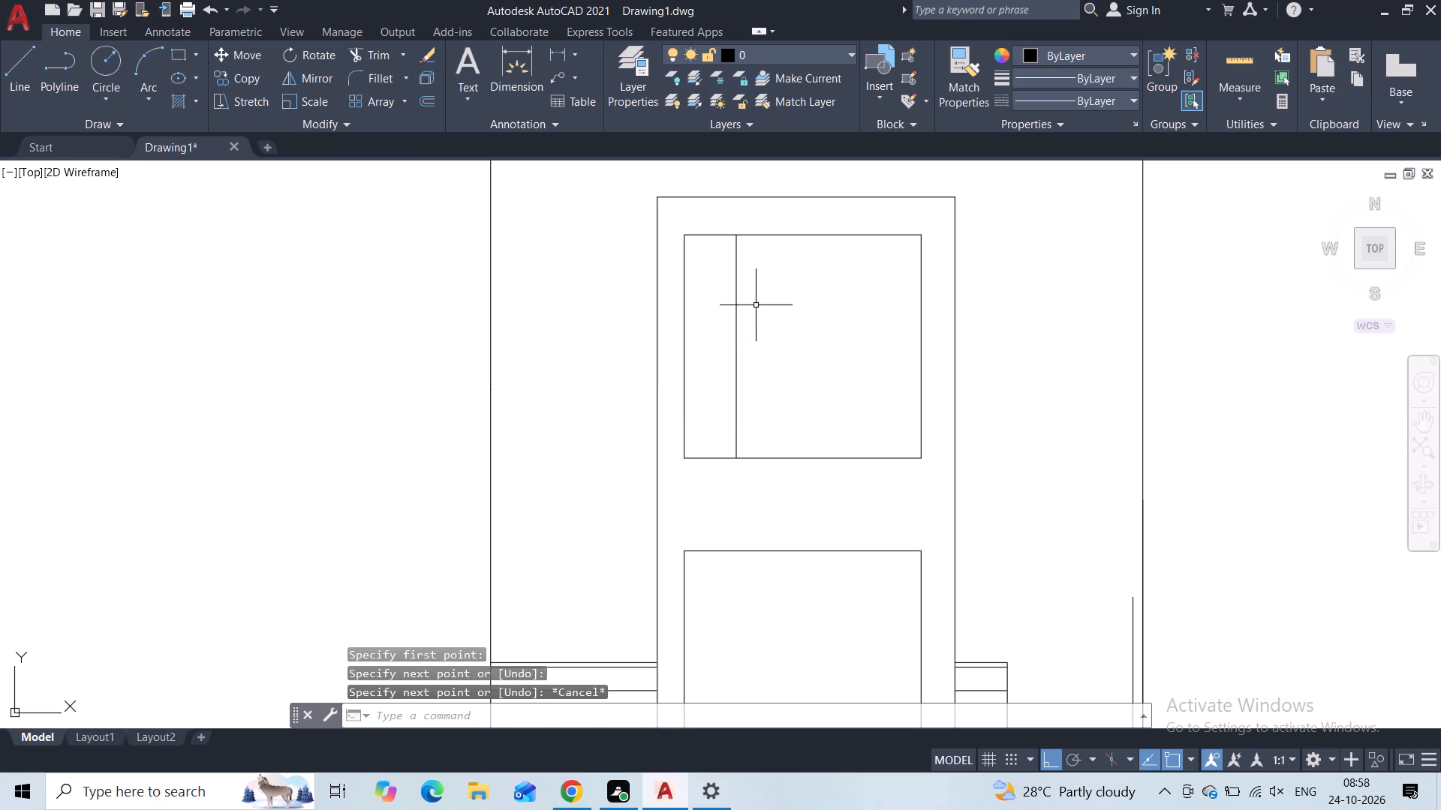
# Copy the vertical line twice to the right, first to the window's middle, dividing the upper window into four columns.
pyautogui.click(756, 305)
pyautogui.click(709, 311)
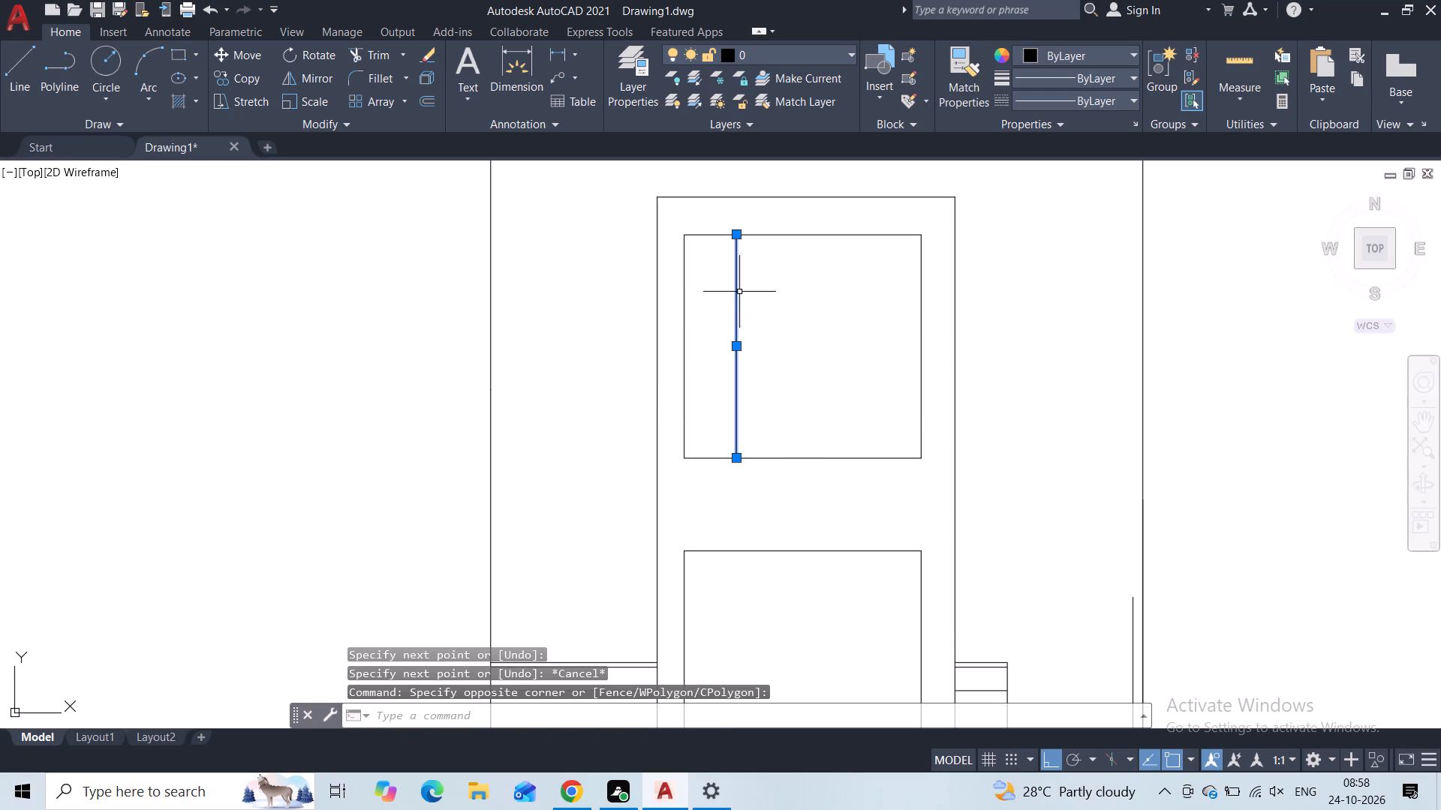
pyautogui.click(240, 76)
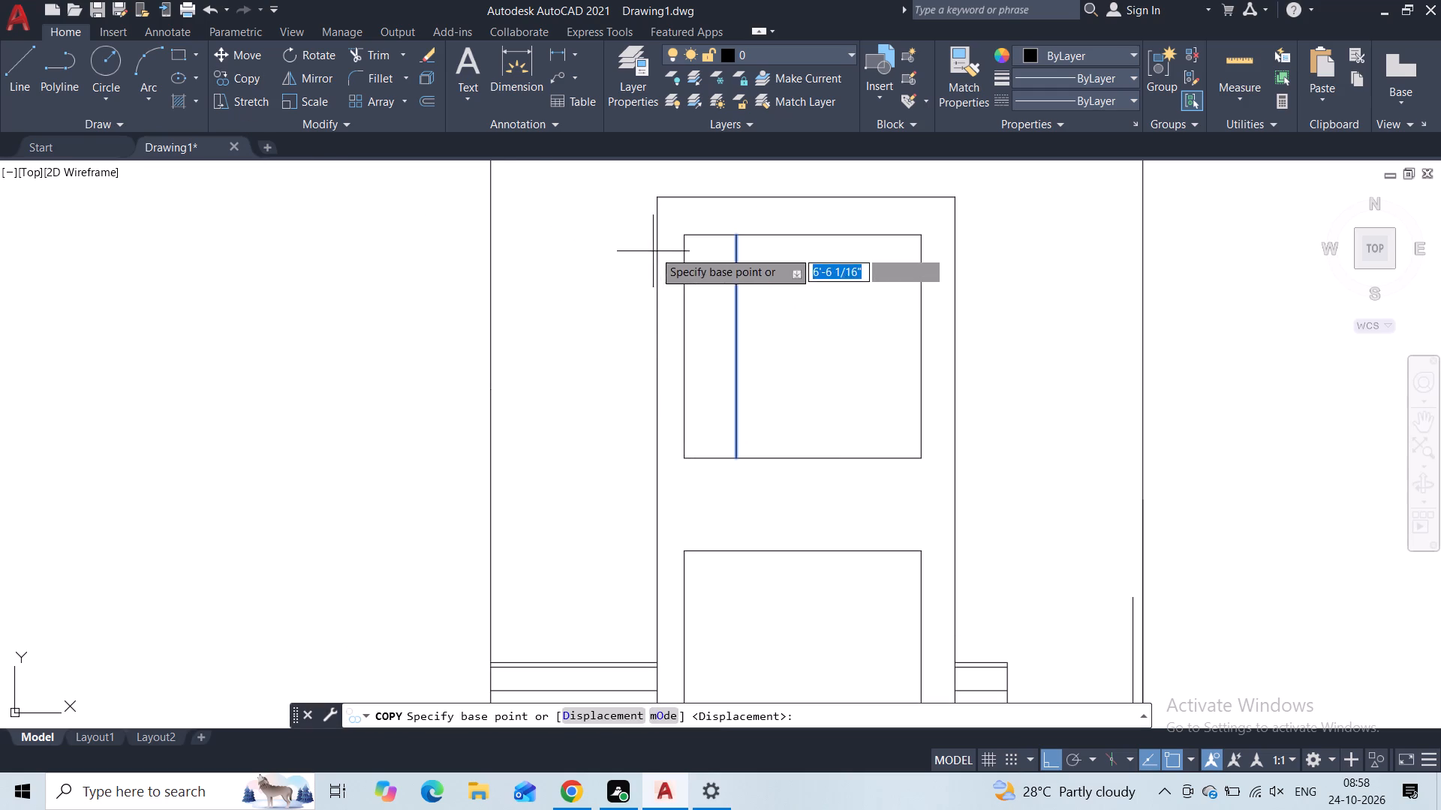
pyautogui.click(736, 238)
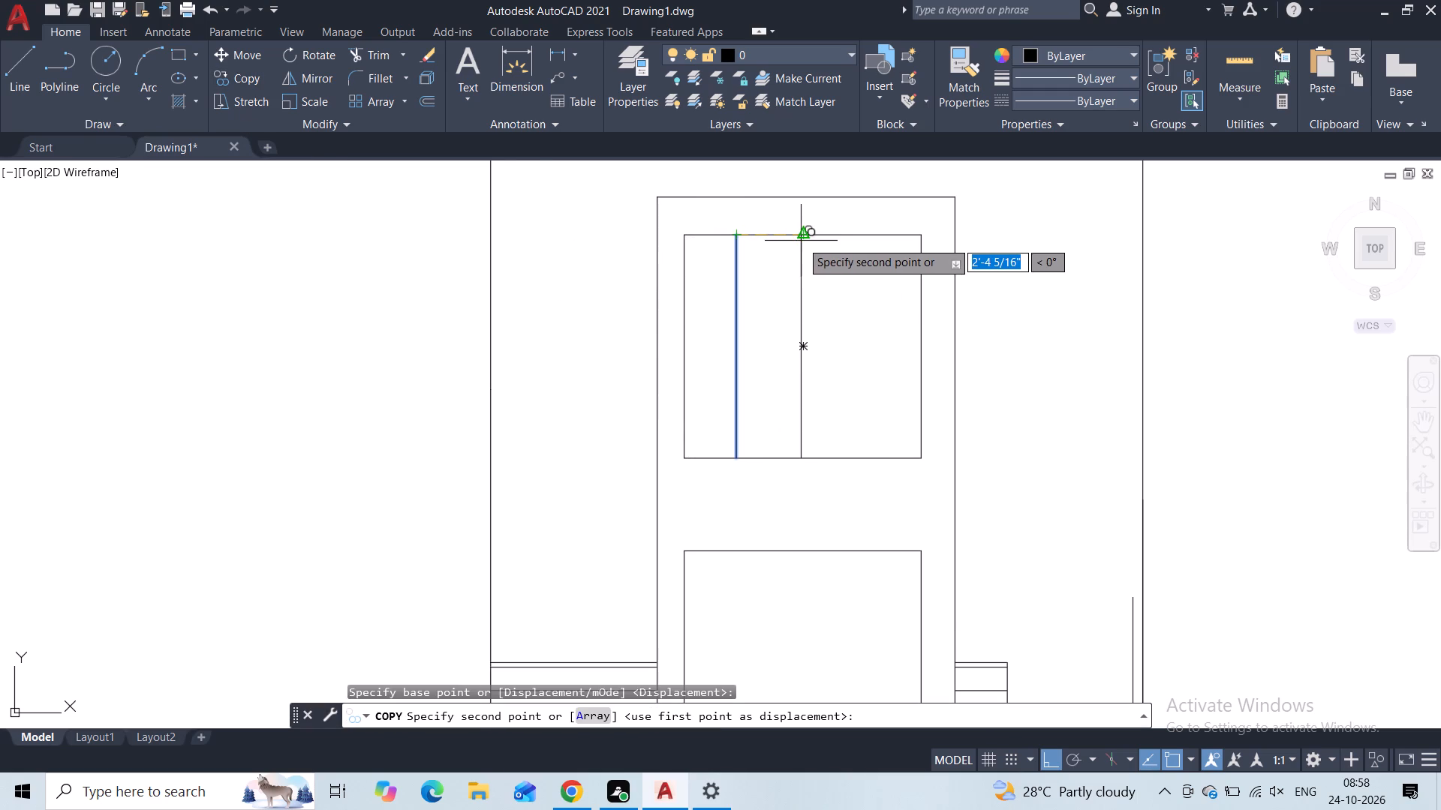
pyautogui.click(799, 242)
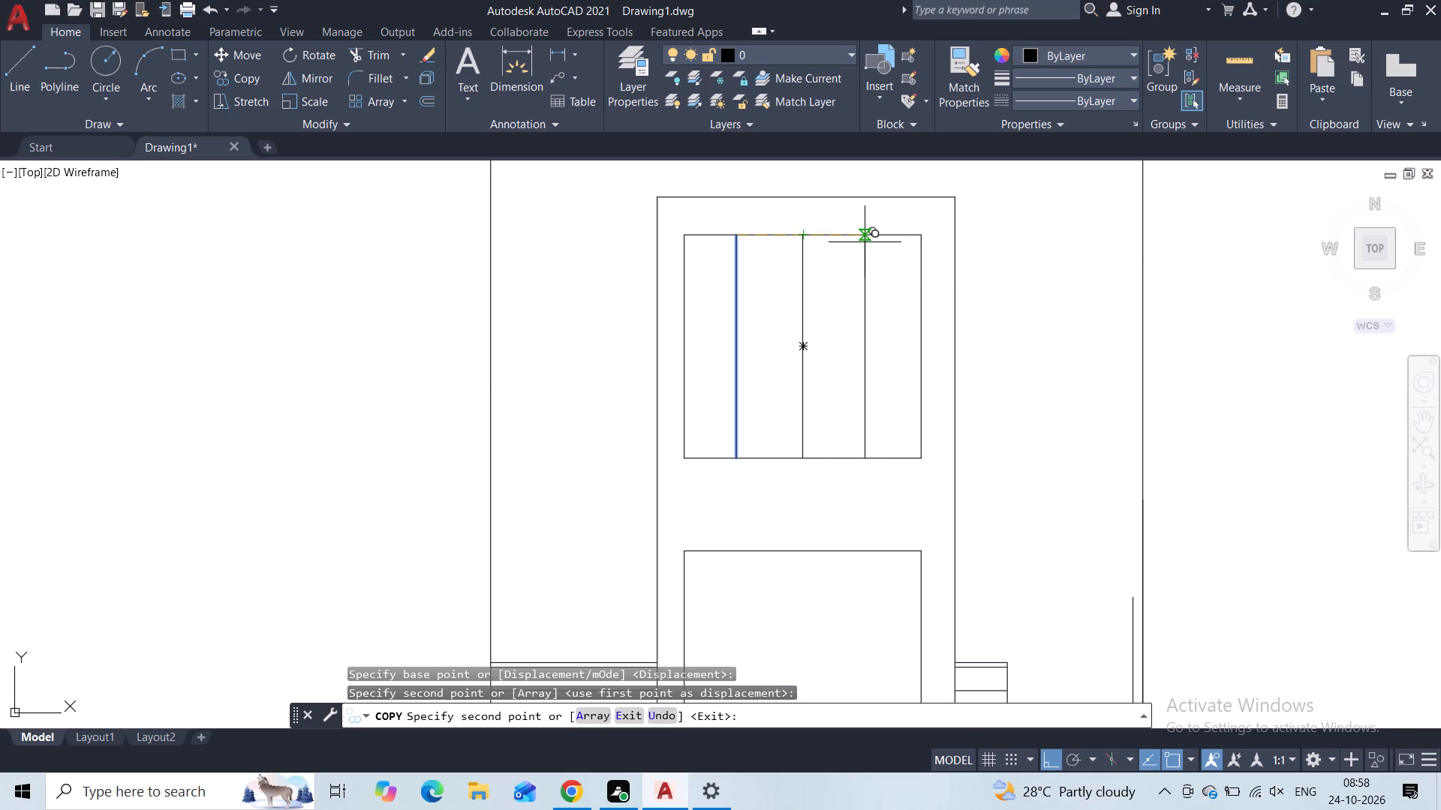
pyautogui.click(865, 242)
pyautogui.press('Escape')
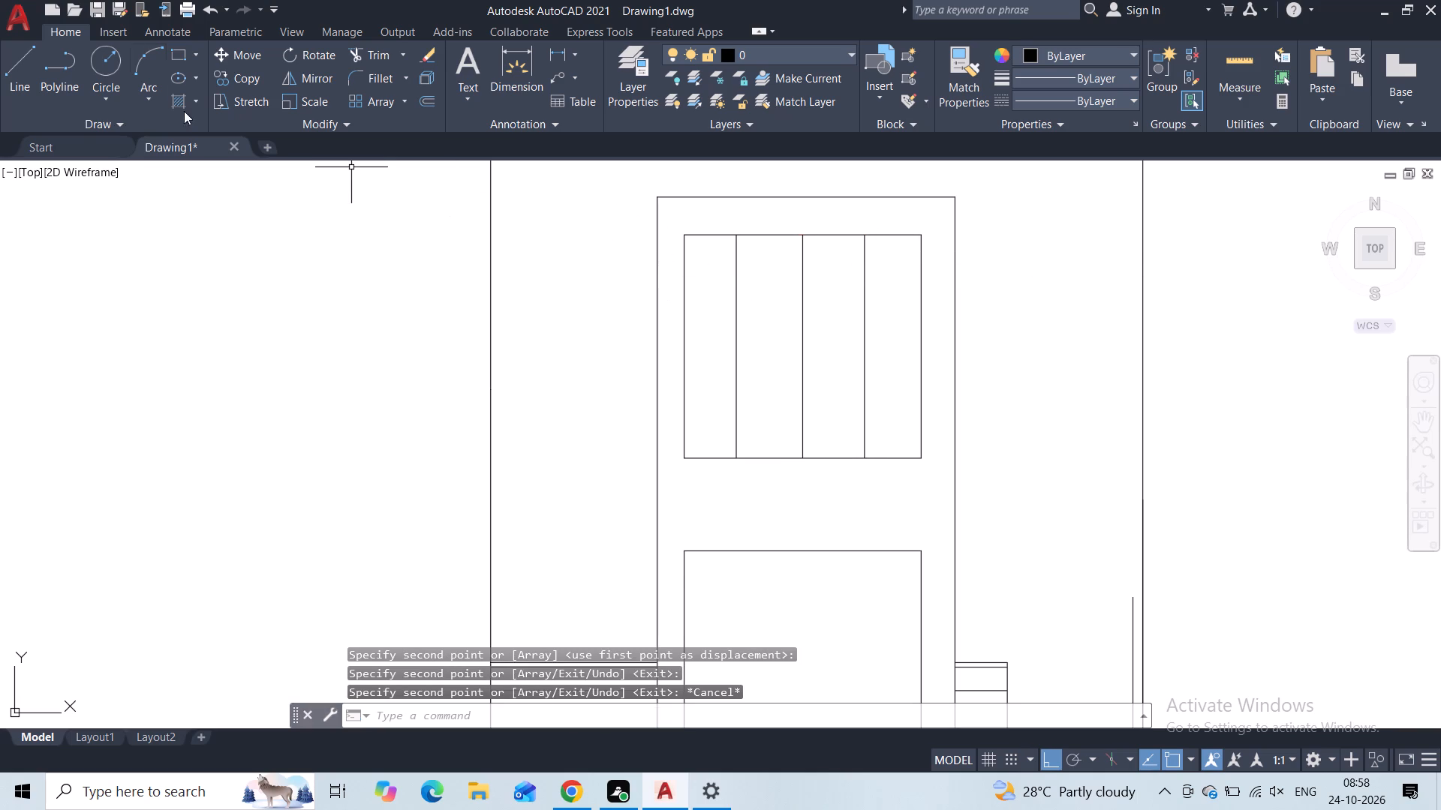
# Draw a horizontal line about 8'-5" long across the upper part of the upper window, from side to side.
pyautogui.click(20, 80)
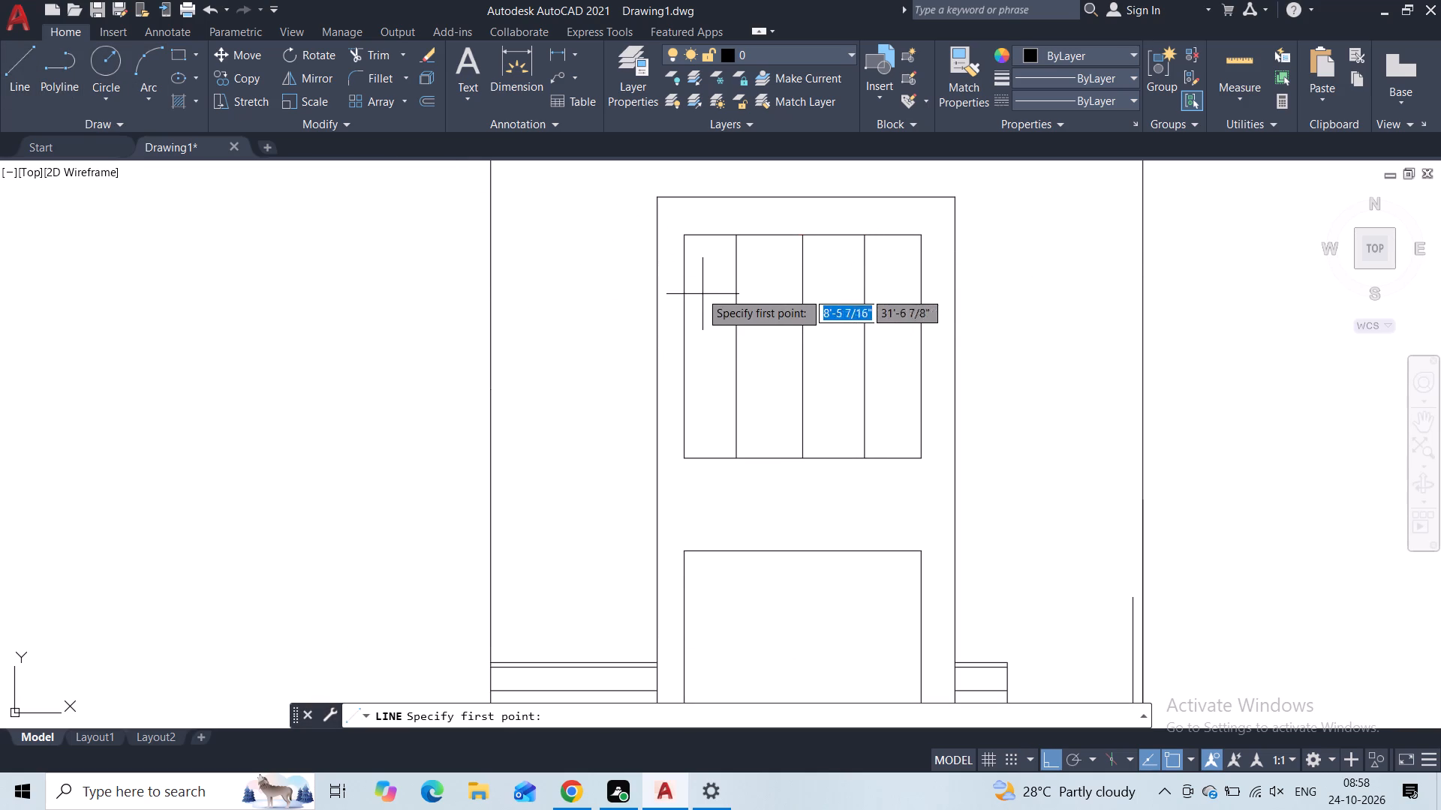
pyautogui.click(685, 283)
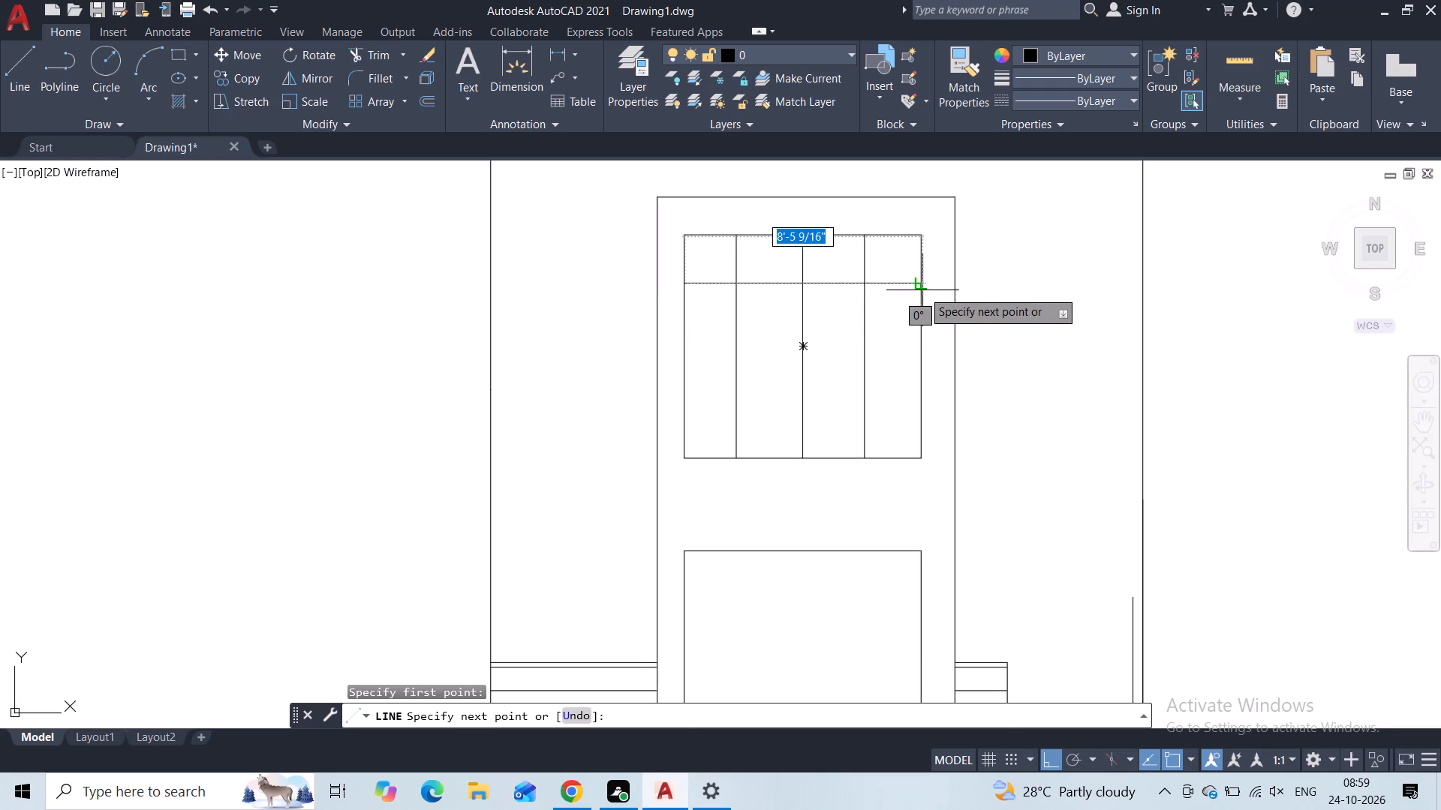
pyautogui.click(923, 286)
pyautogui.press('Escape')
# Copy the horizontal line straight down twice inside the upper window, dividing it into four rows.
pyautogui.scroll(1, 874, 289)
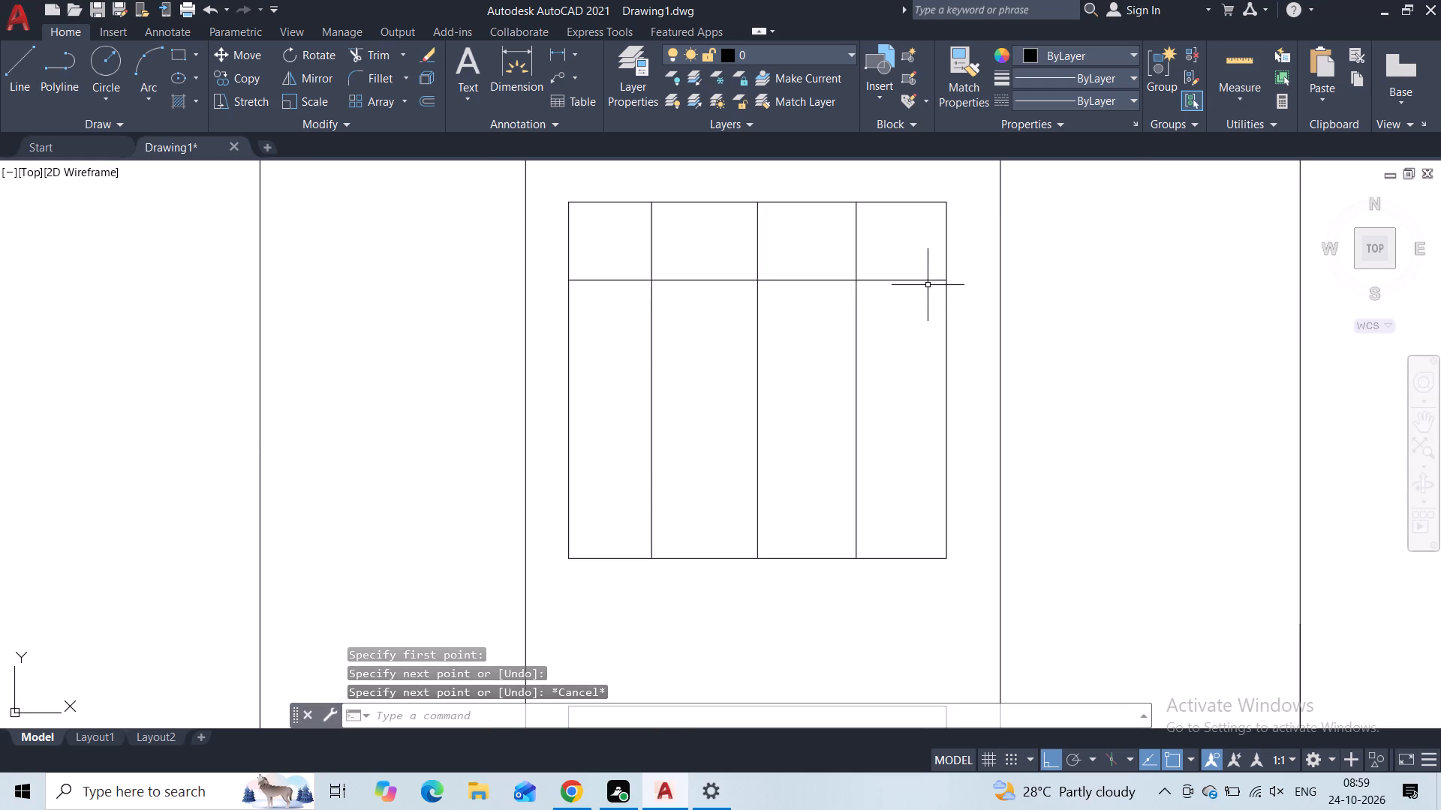
pyautogui.click(928, 281)
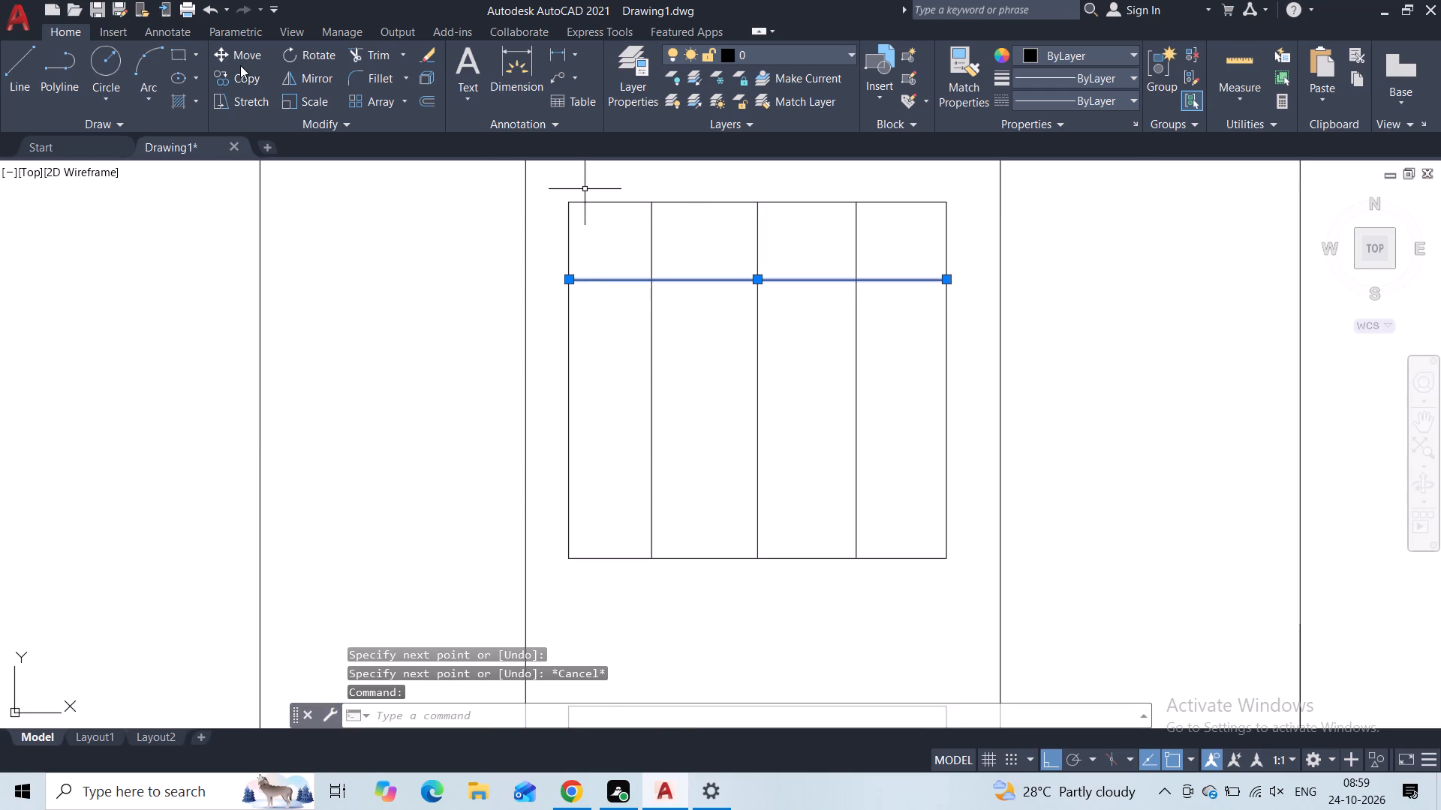
pyautogui.click(243, 82)
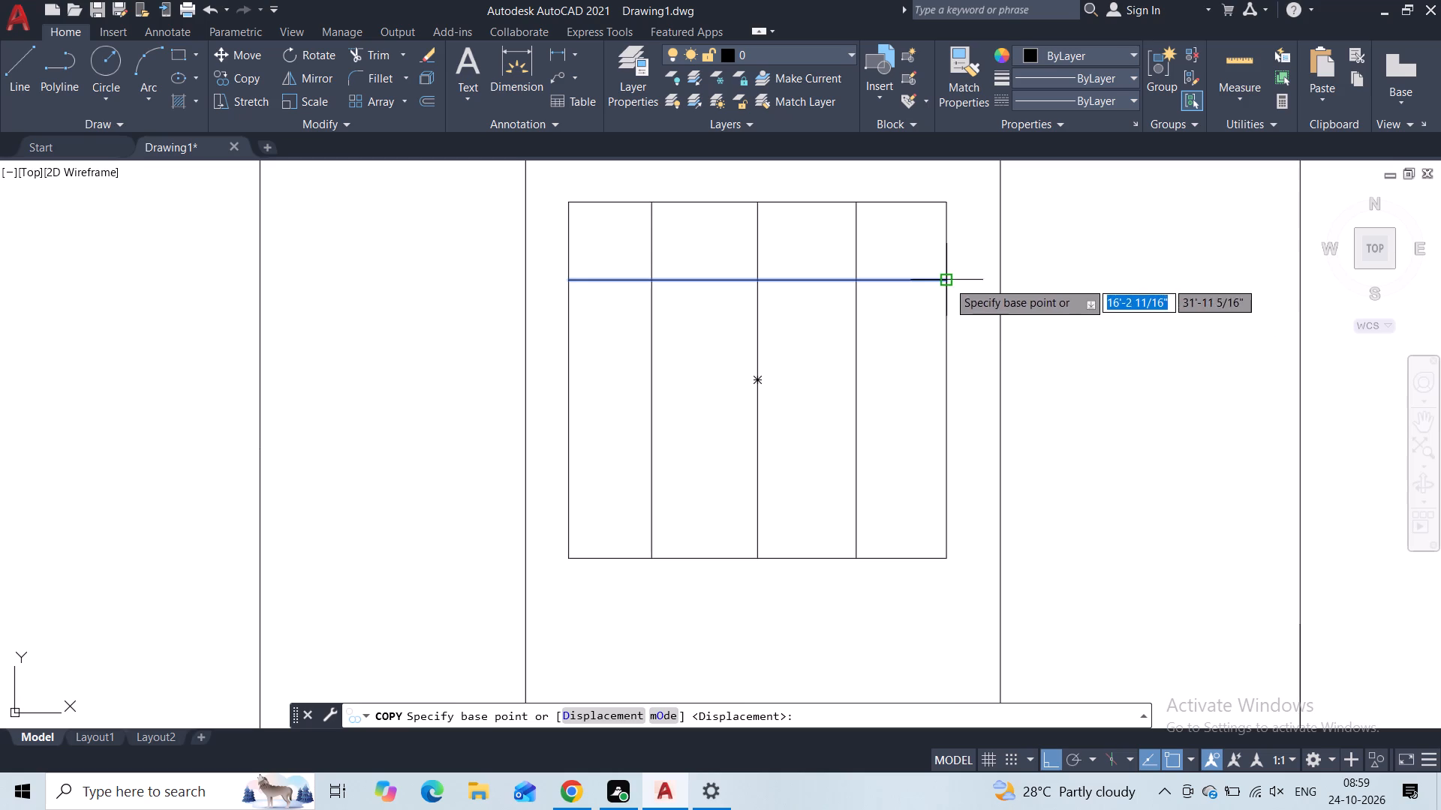
pyautogui.click(947, 281)
pyautogui.click(943, 359)
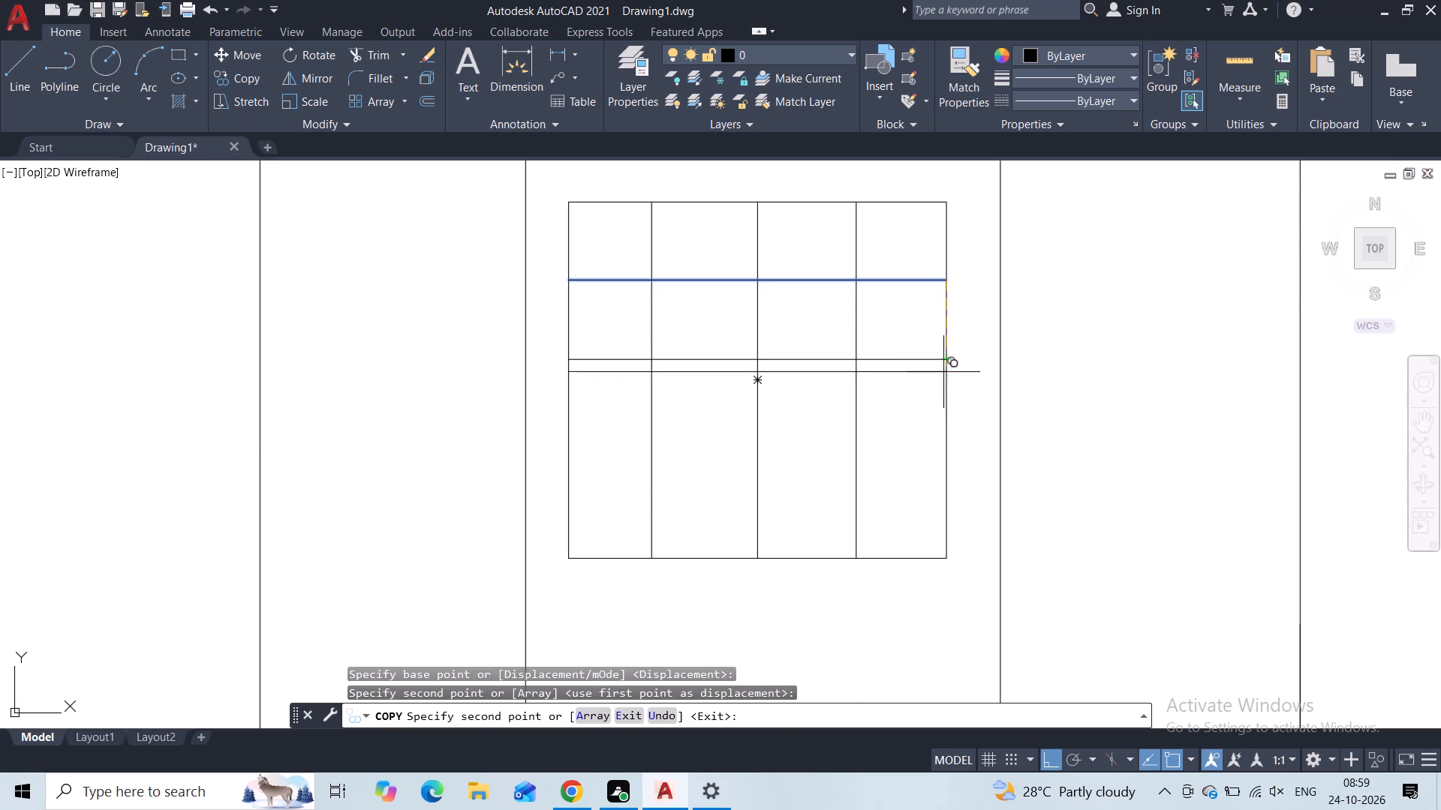
pyautogui.click(948, 447)
pyautogui.press('Escape')
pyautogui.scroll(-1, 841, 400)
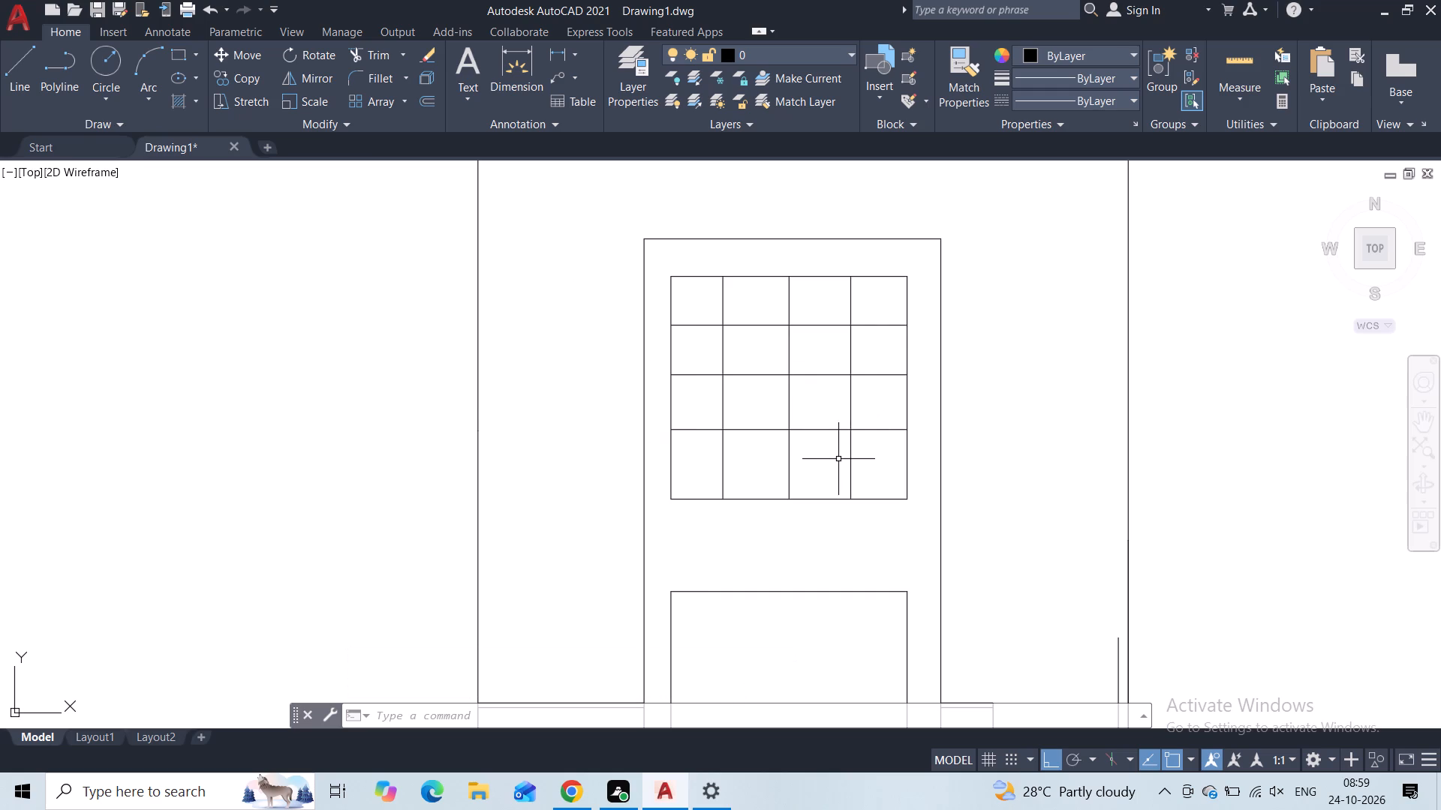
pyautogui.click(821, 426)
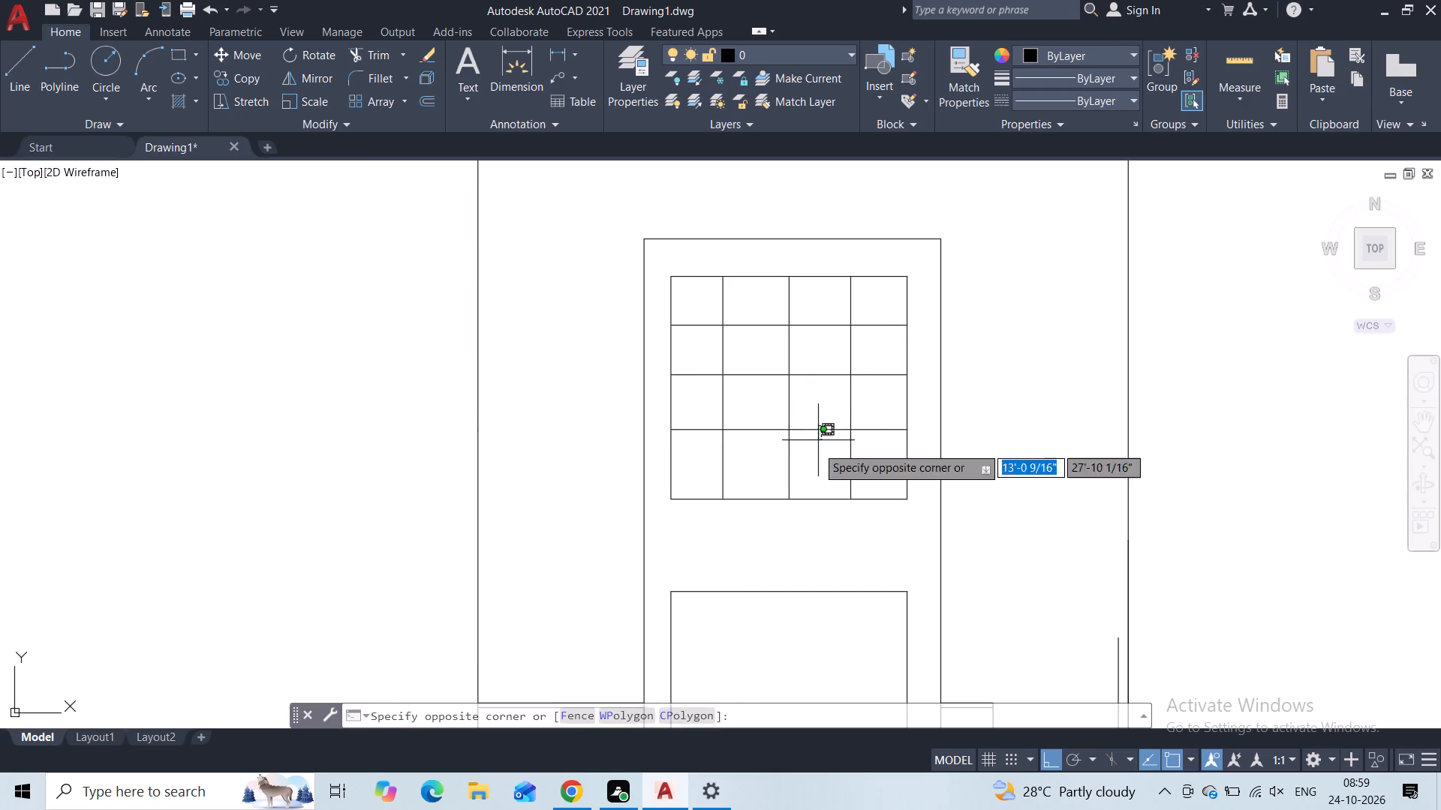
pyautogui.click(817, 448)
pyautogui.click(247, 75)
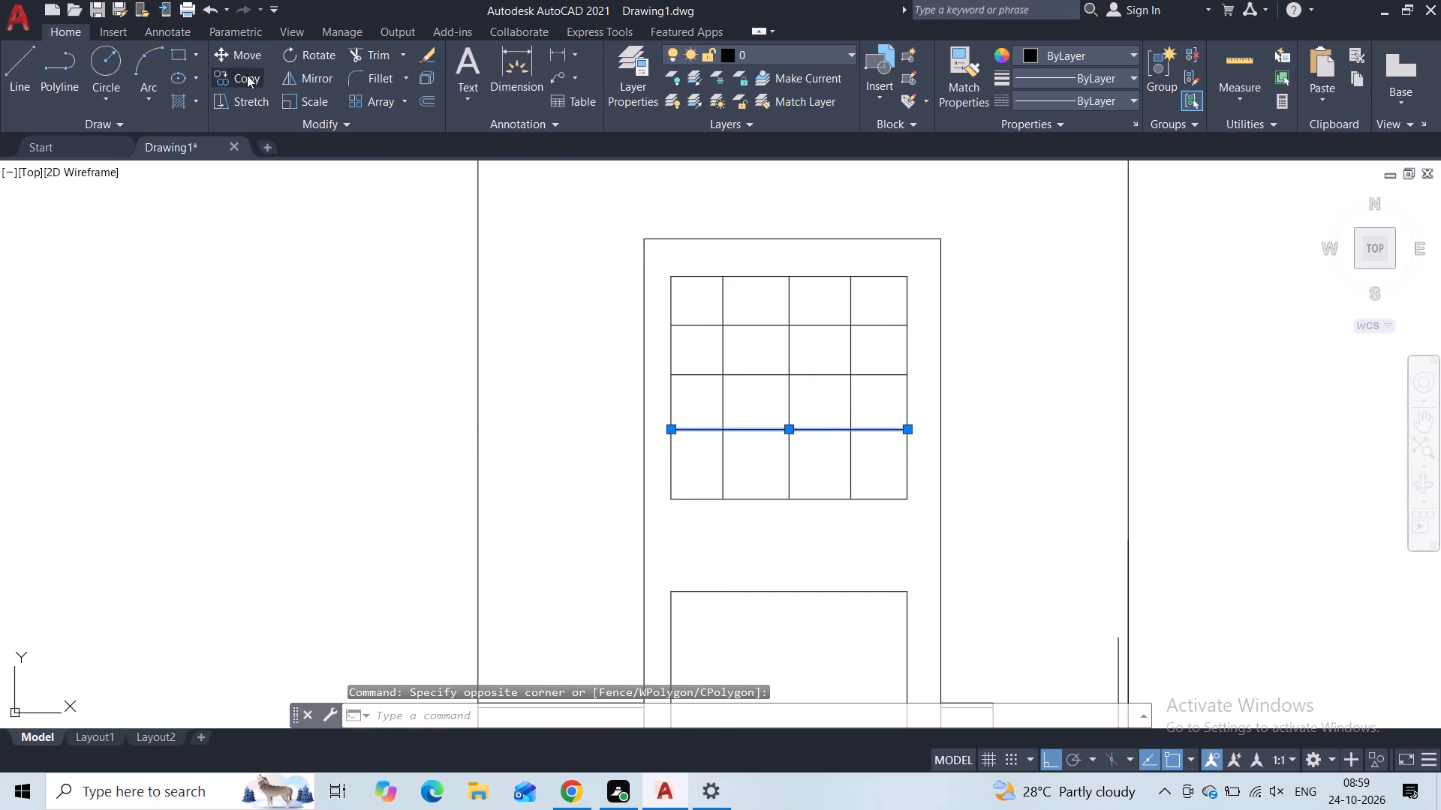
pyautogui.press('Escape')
# Move the lowest and middle horizontal grid lines of the upper window slightly down to adjust the row spacing.
pyautogui.click(771, 427)
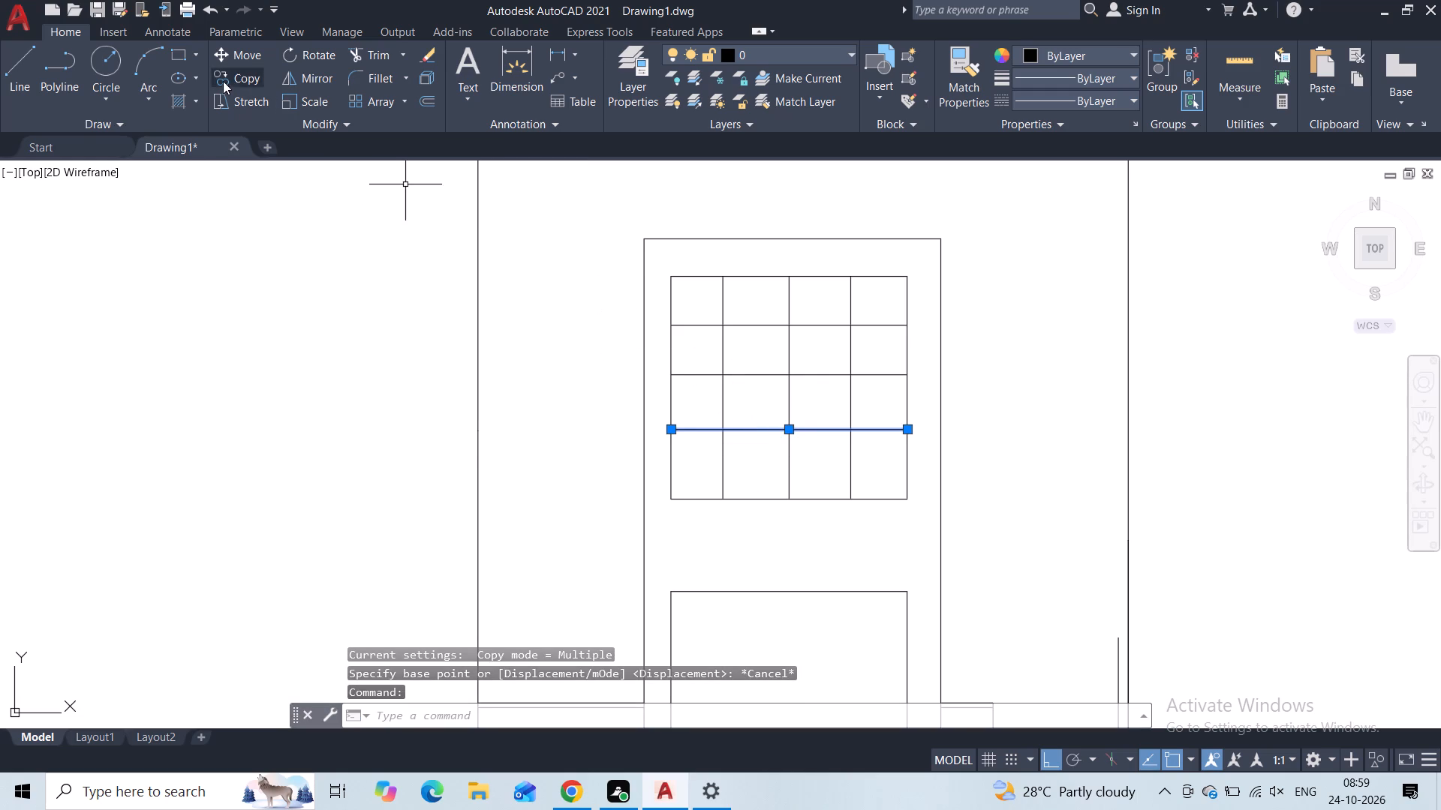
pyautogui.click(238, 60)
pyautogui.click(794, 430)
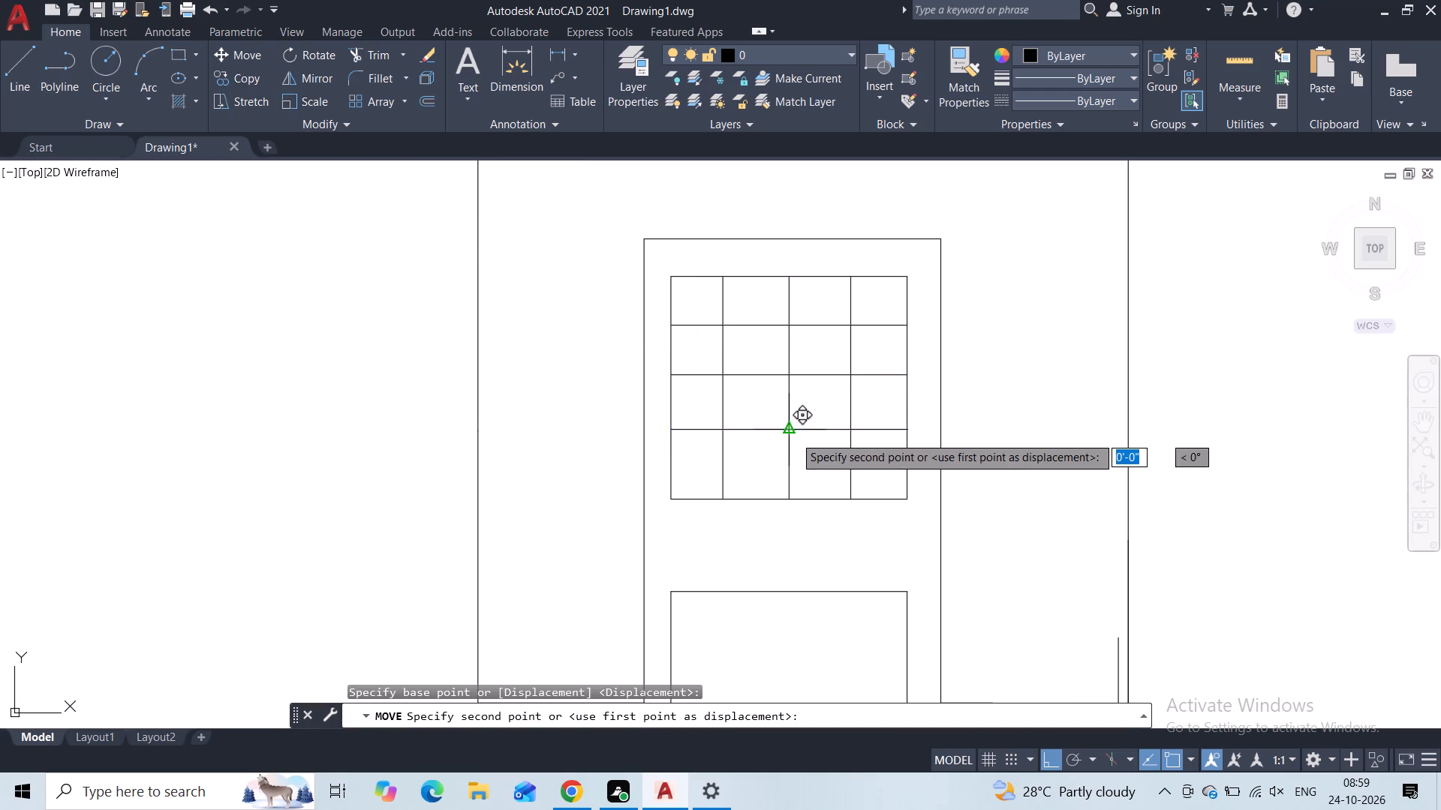
pyautogui.click(793, 441)
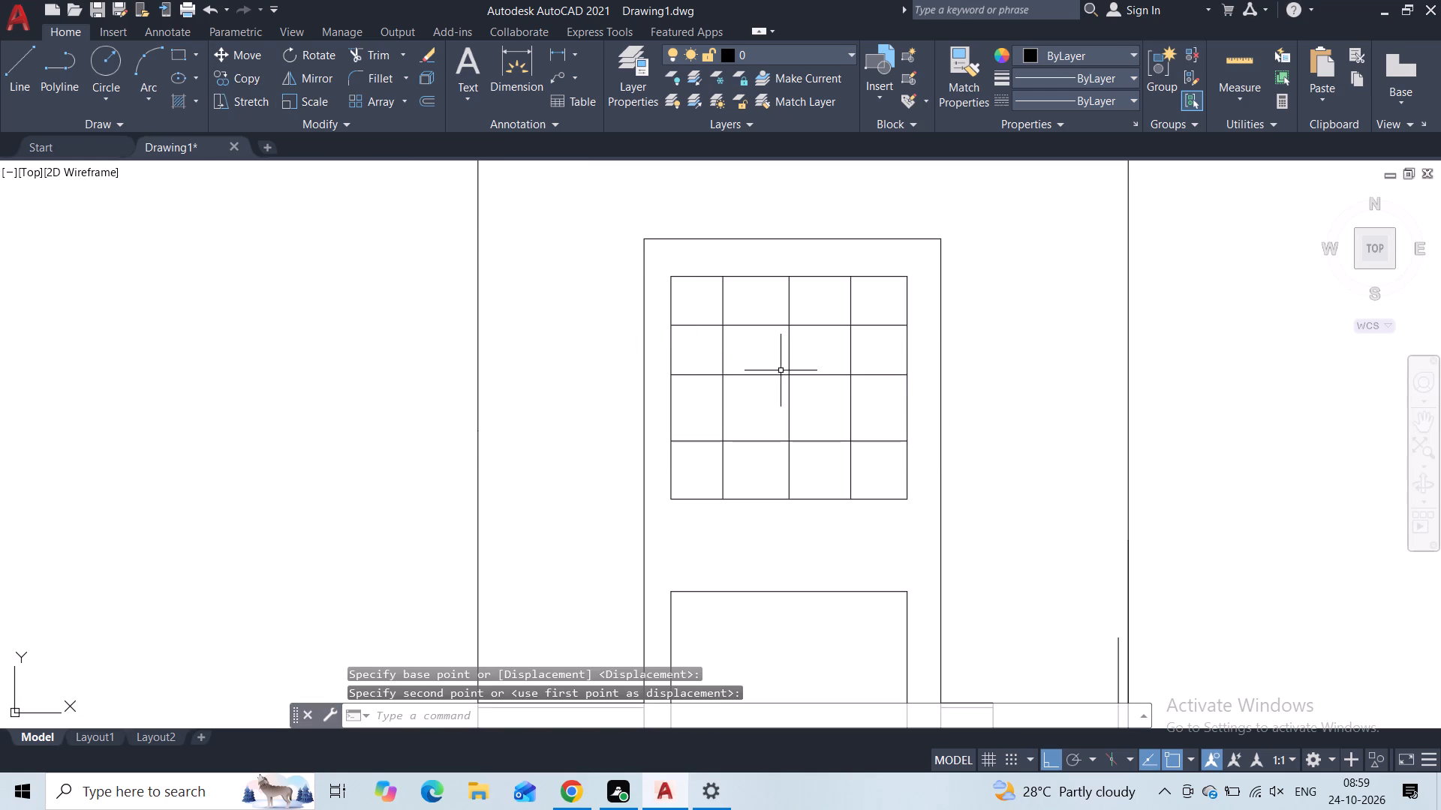
pyautogui.click(779, 373)
pyautogui.click(242, 61)
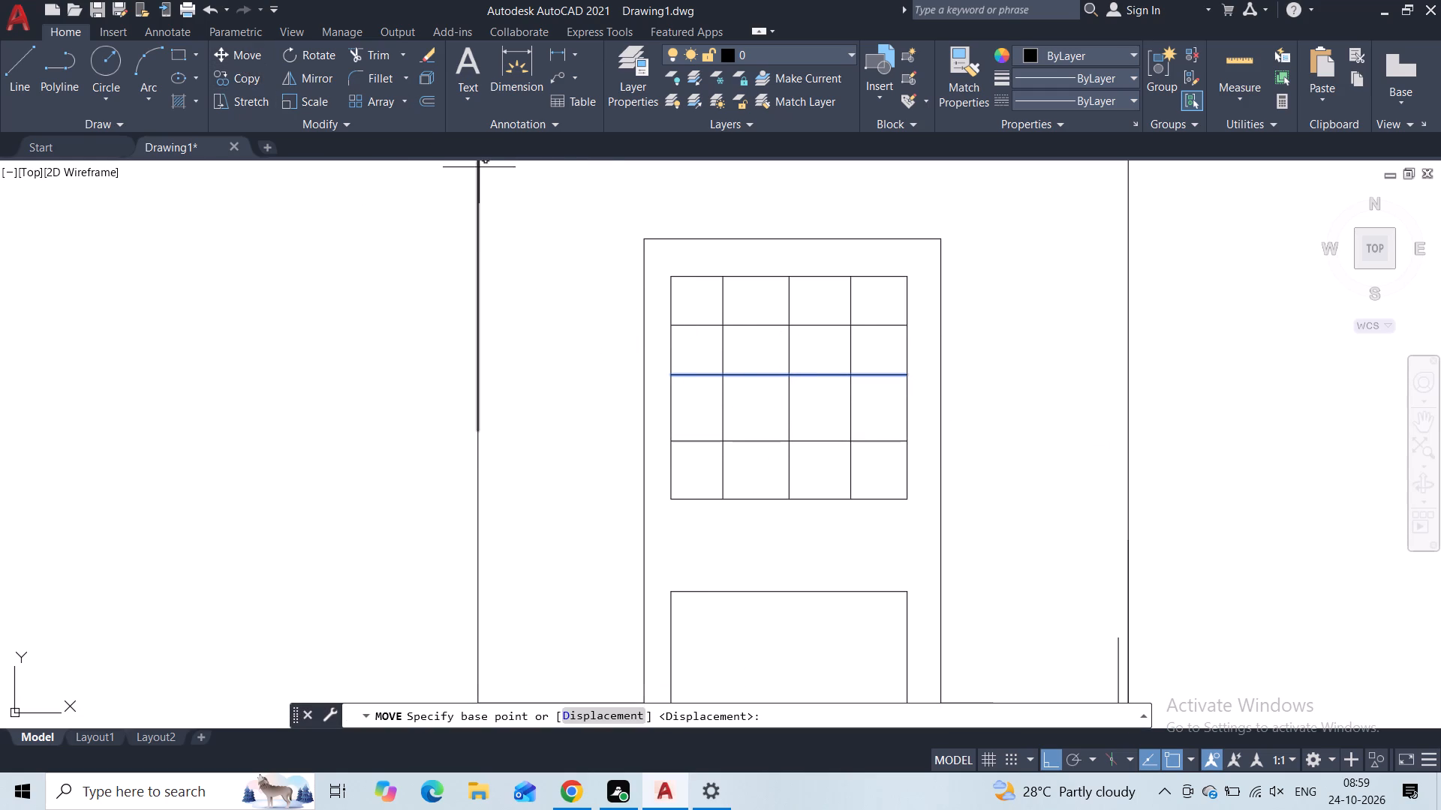
pyautogui.click(790, 376)
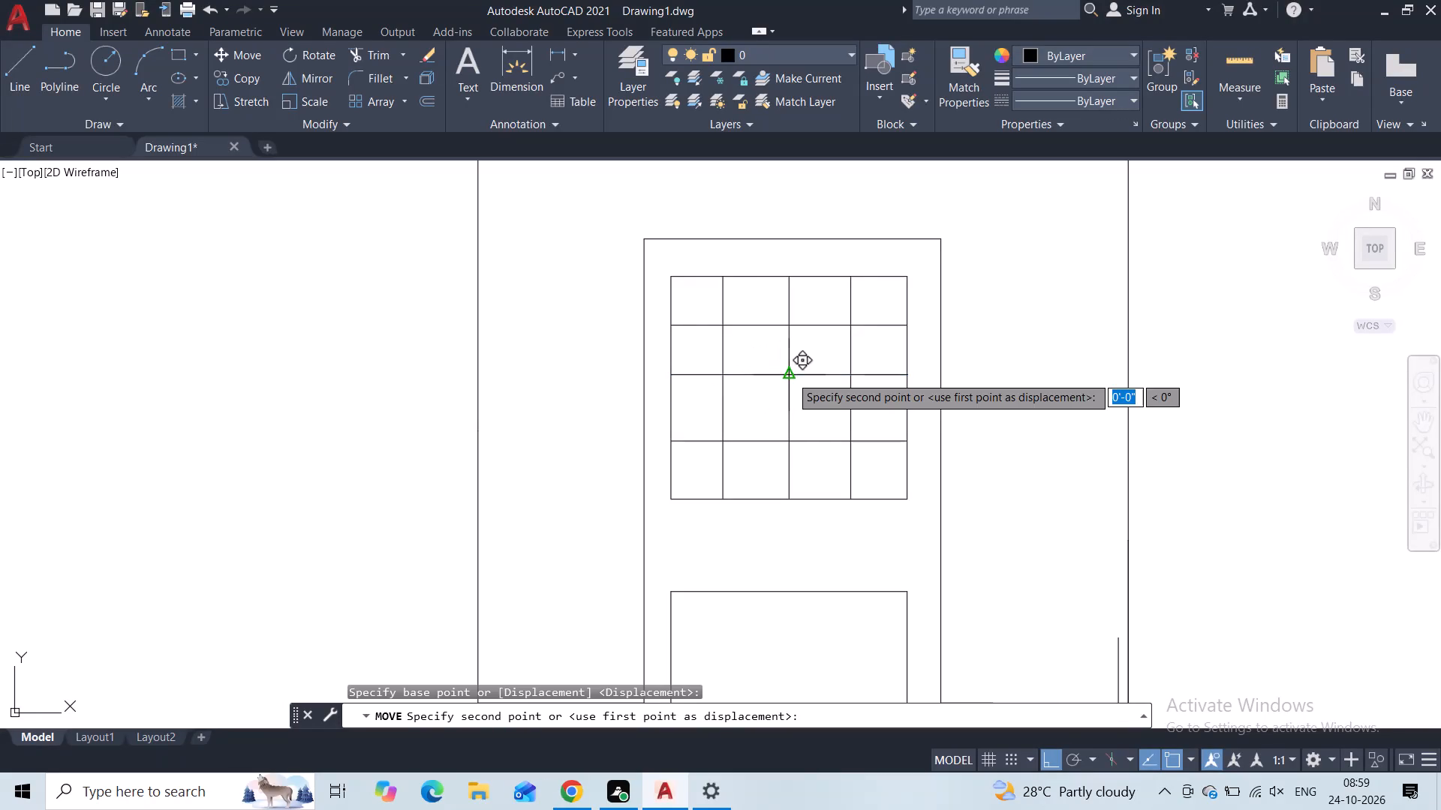
pyautogui.click(787, 382)
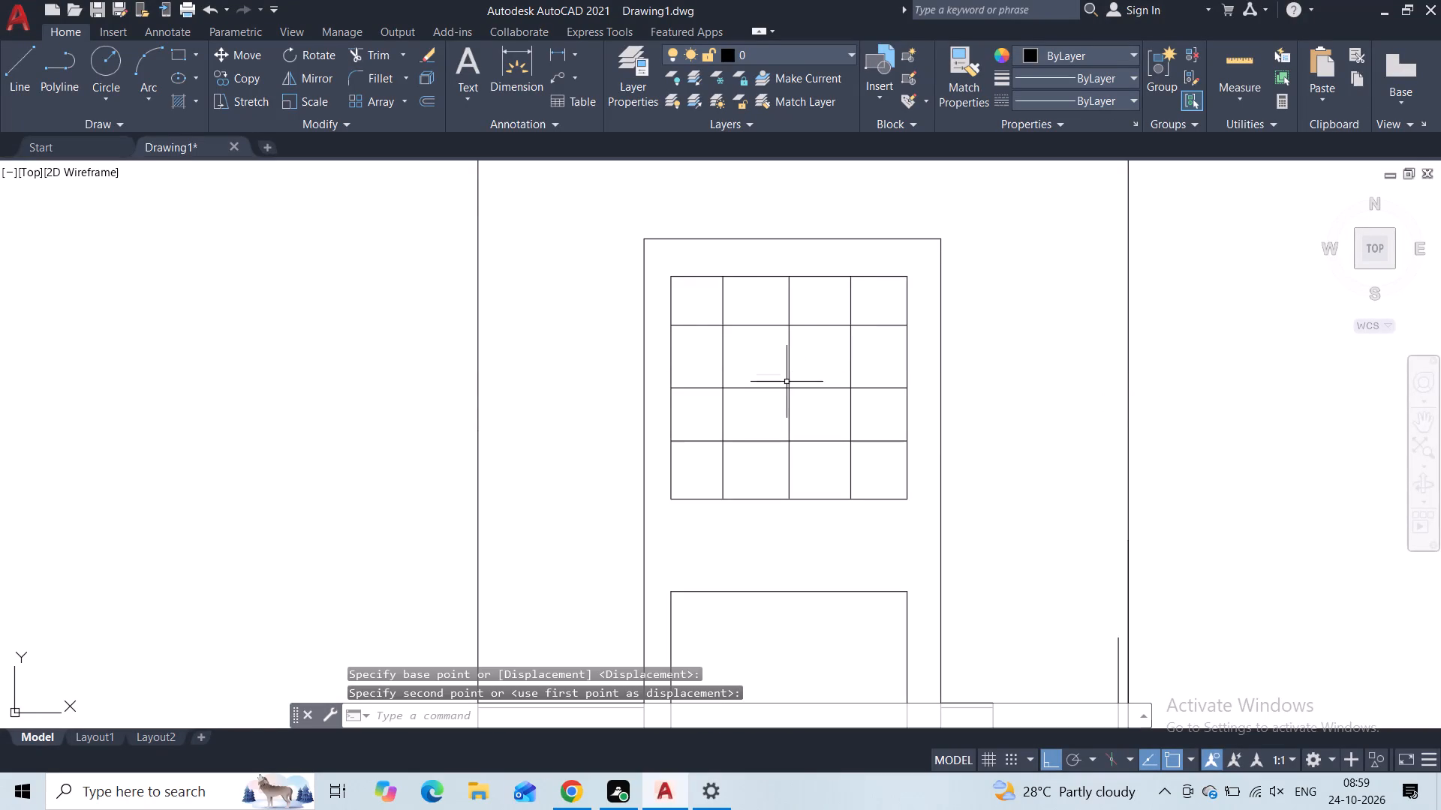
# Copy the top horizontal grid line of the upper window to almost the same position.
pyautogui.click(773, 324)
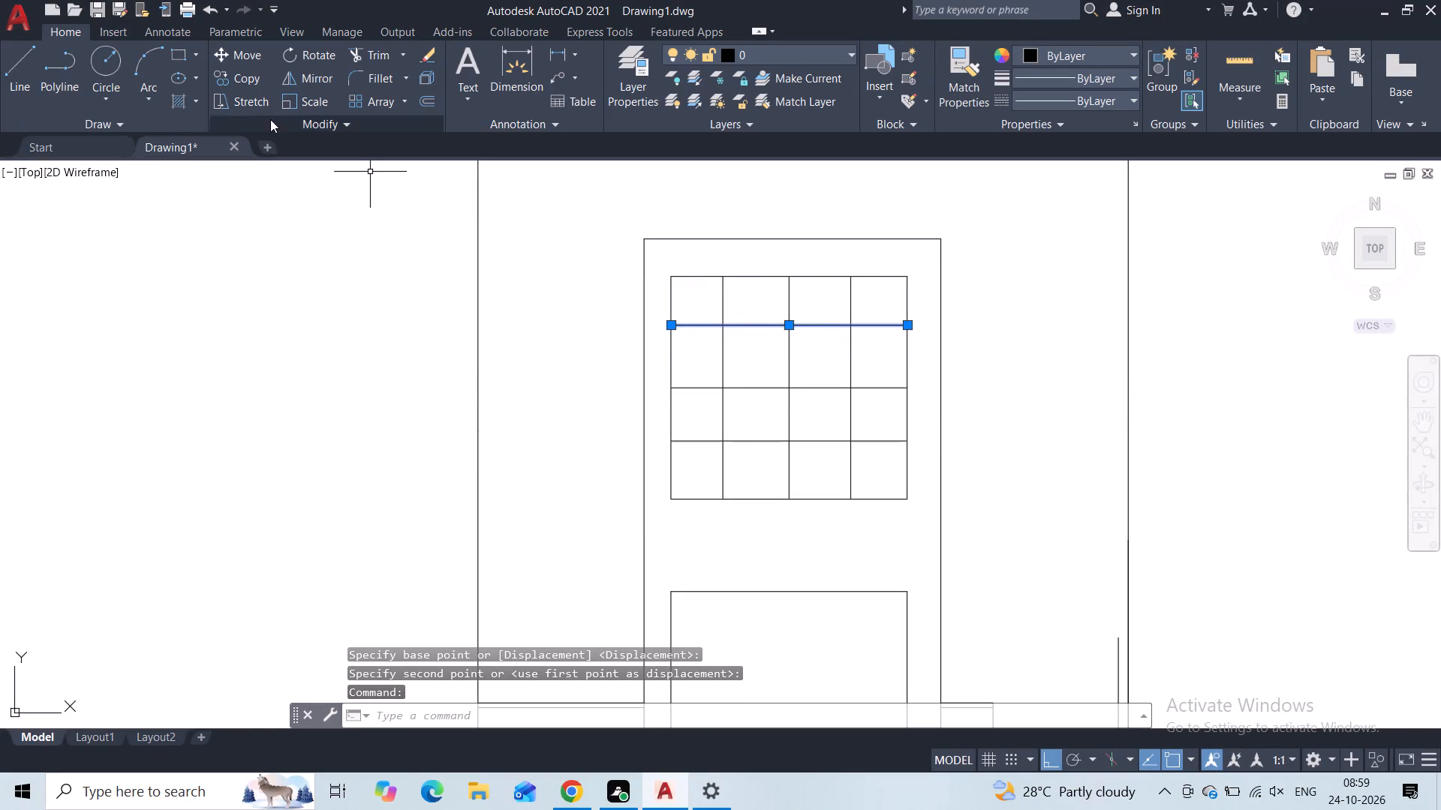
pyautogui.click(250, 79)
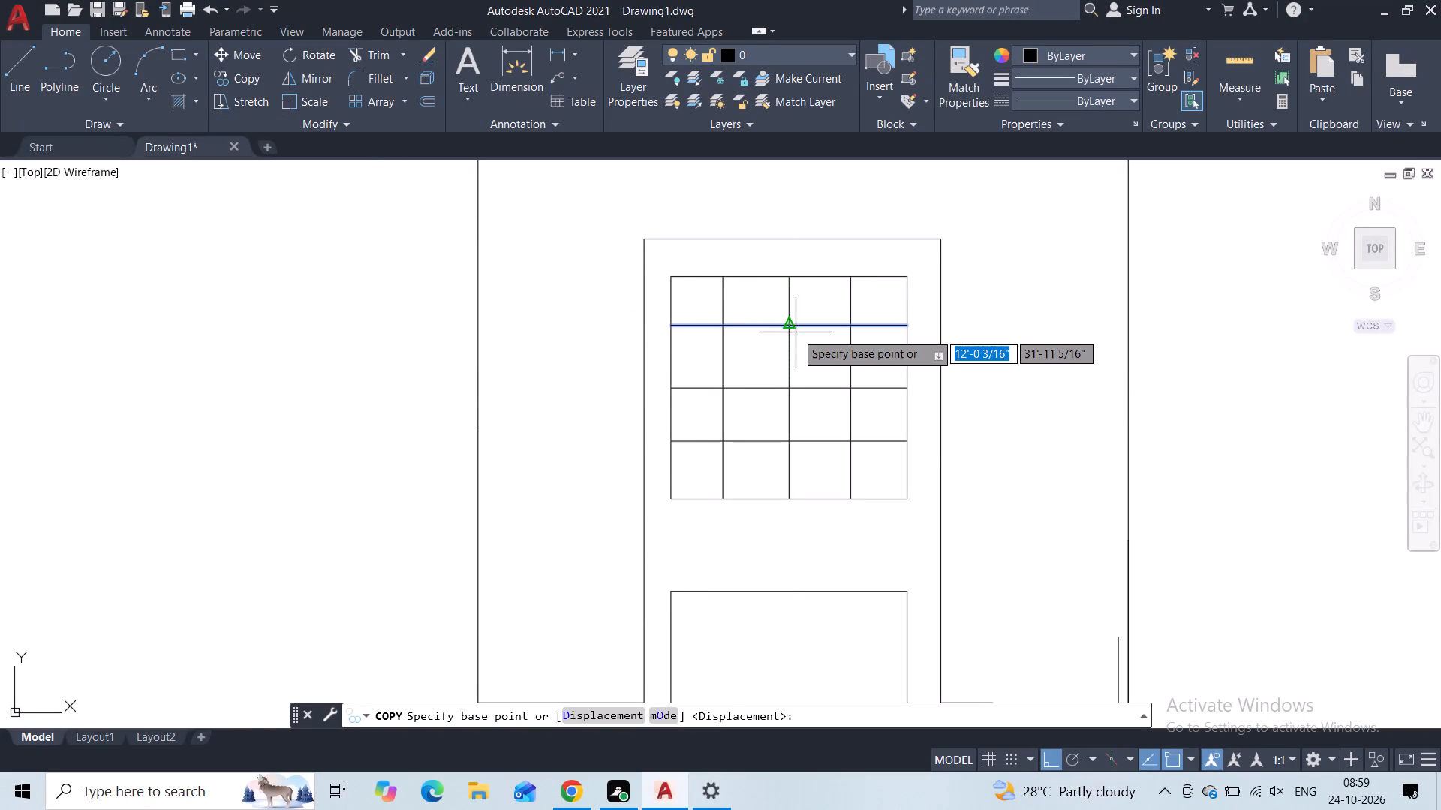
pyautogui.click(790, 328)
pyautogui.click(790, 331)
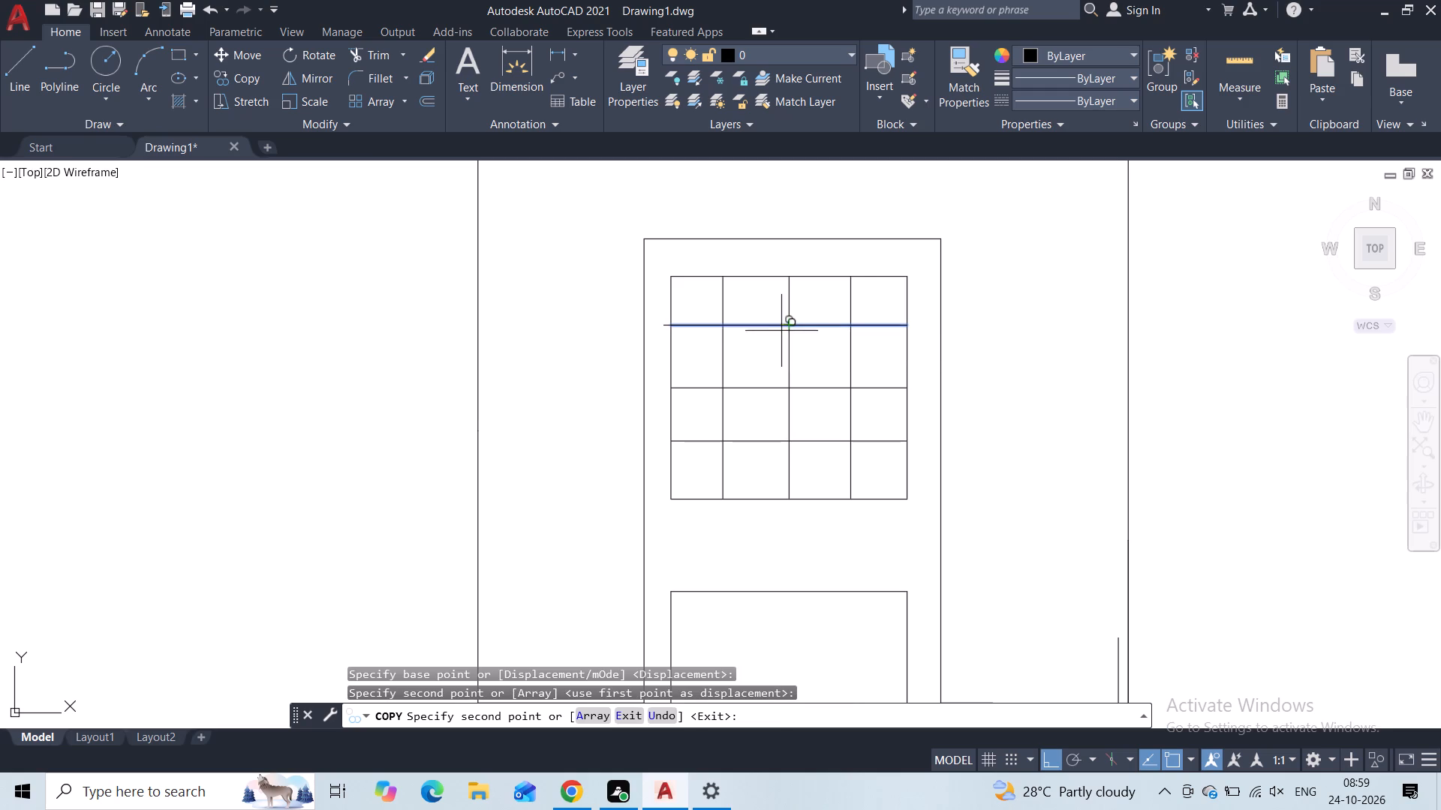
pyautogui.press('Escape')
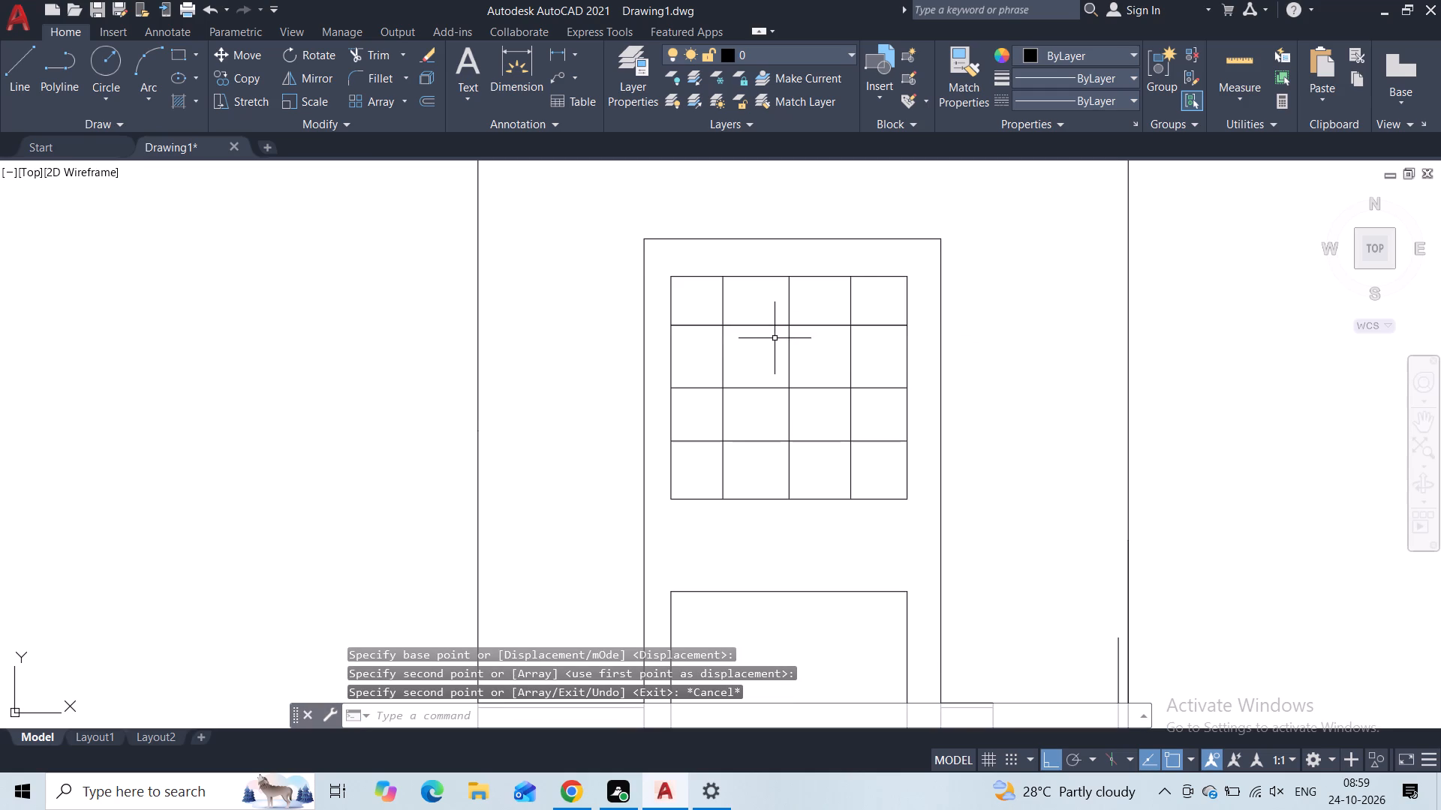
# Move the middle horizontal grid line of the upper window slightly up to even out the row spacing.
pyautogui.scroll(1, 774, 338)
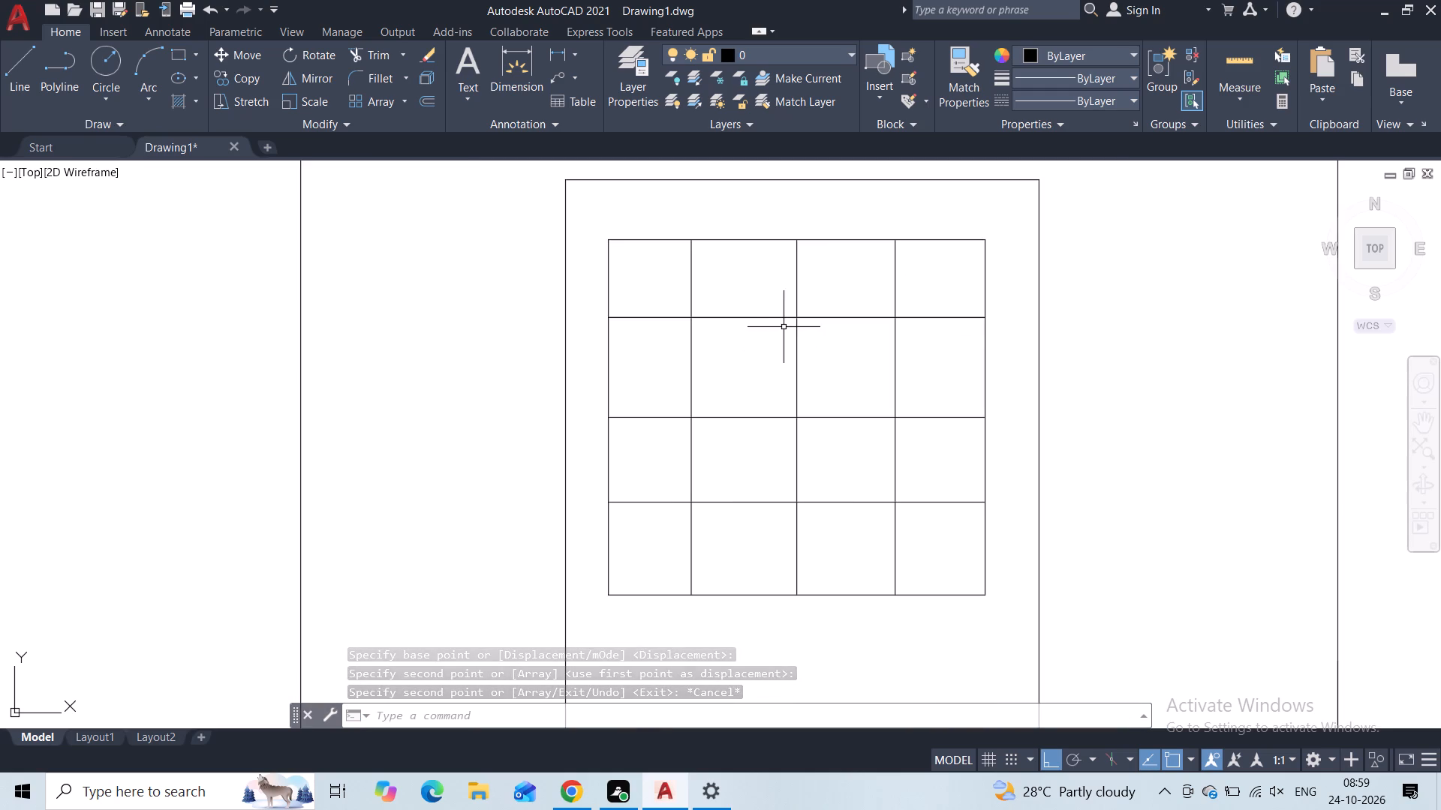
pyautogui.click(765, 412)
pyautogui.click(750, 441)
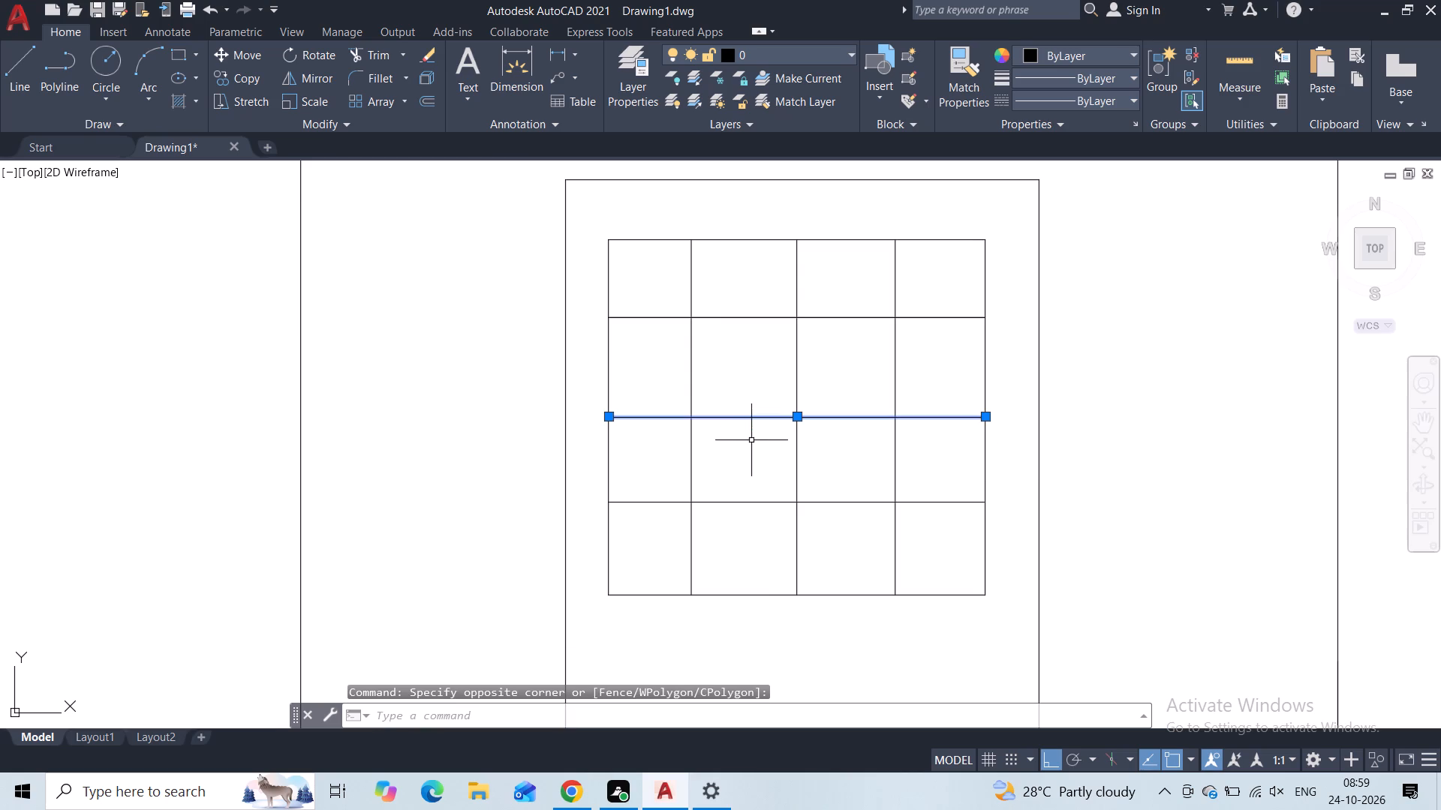
pyautogui.click(236, 64)
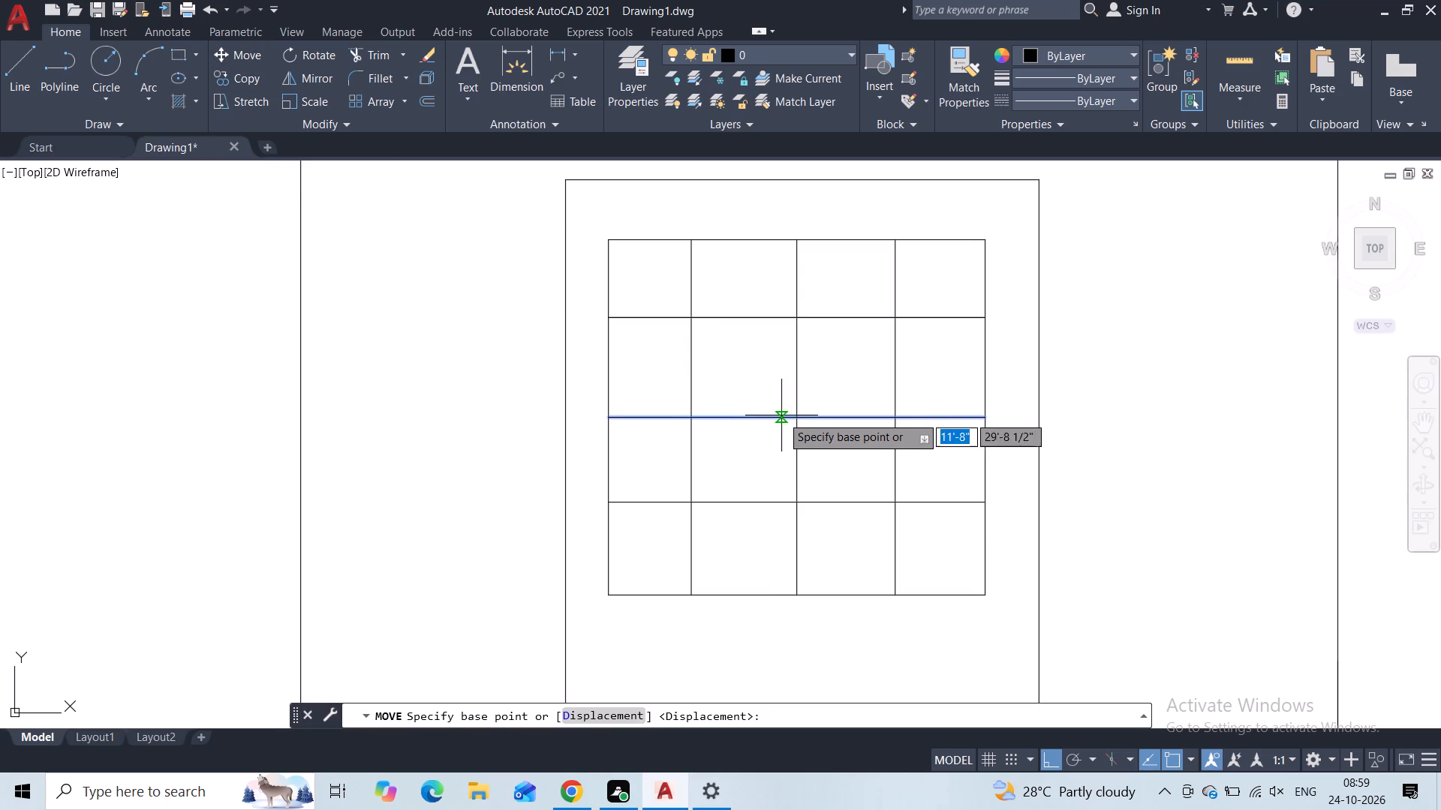
pyautogui.click(794, 418)
pyautogui.click(795, 407)
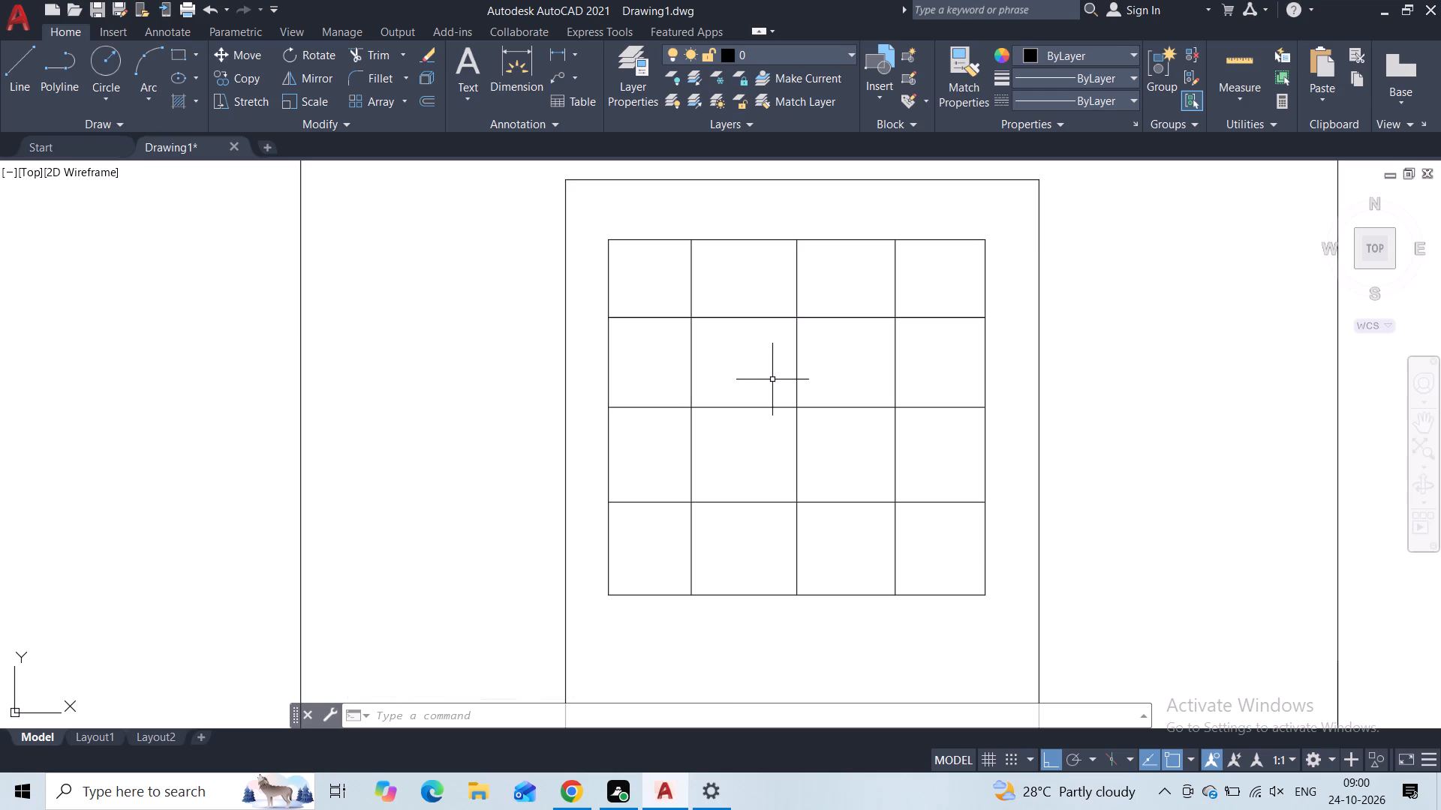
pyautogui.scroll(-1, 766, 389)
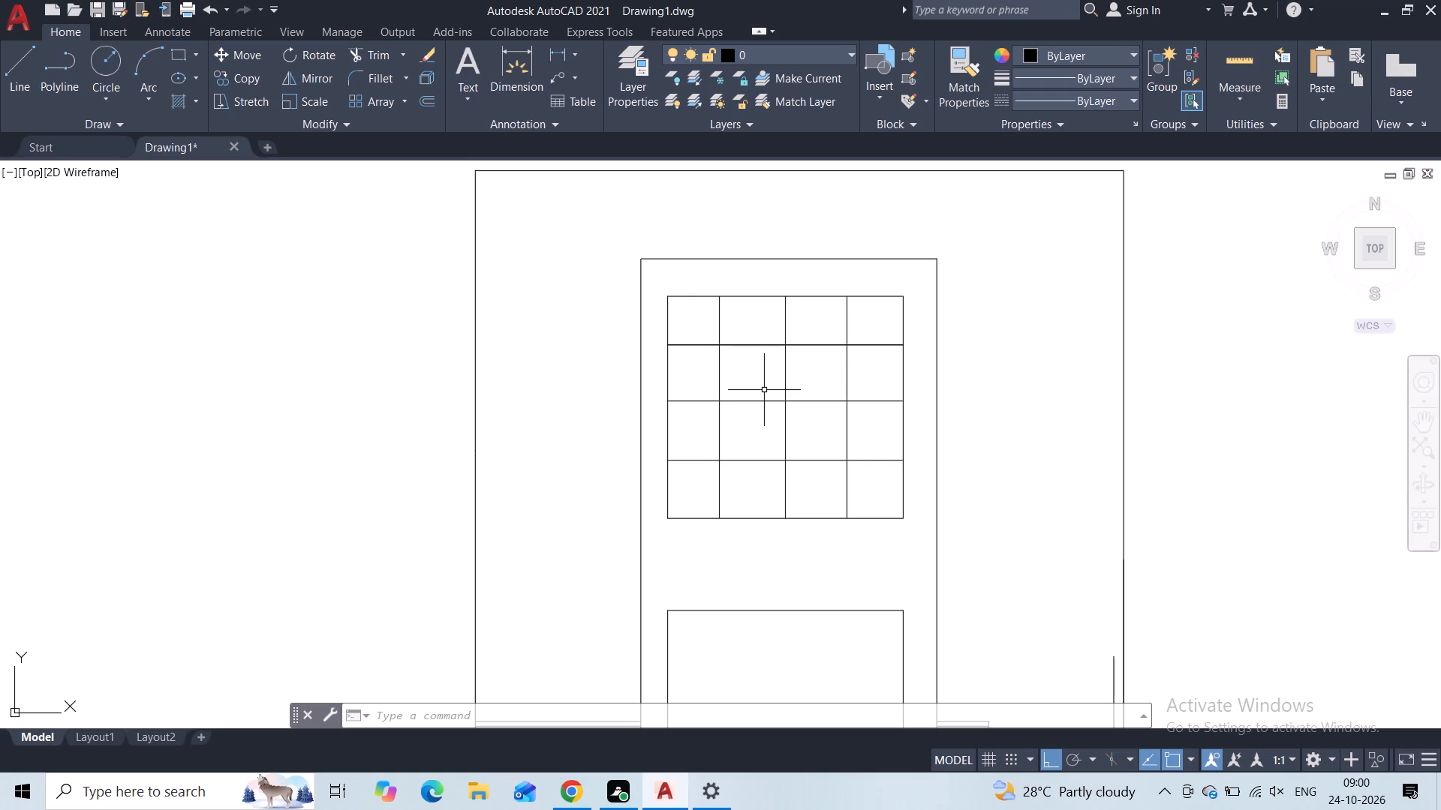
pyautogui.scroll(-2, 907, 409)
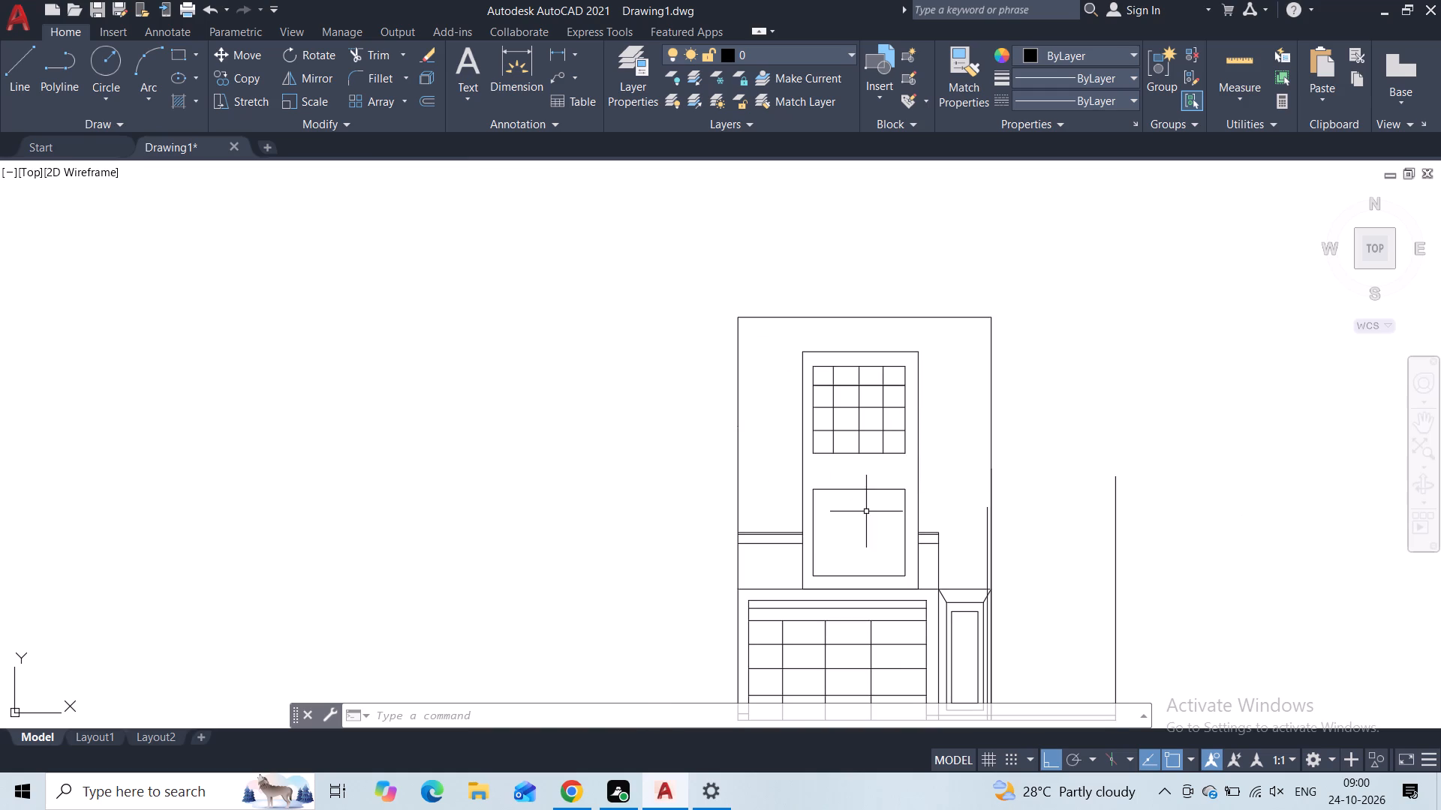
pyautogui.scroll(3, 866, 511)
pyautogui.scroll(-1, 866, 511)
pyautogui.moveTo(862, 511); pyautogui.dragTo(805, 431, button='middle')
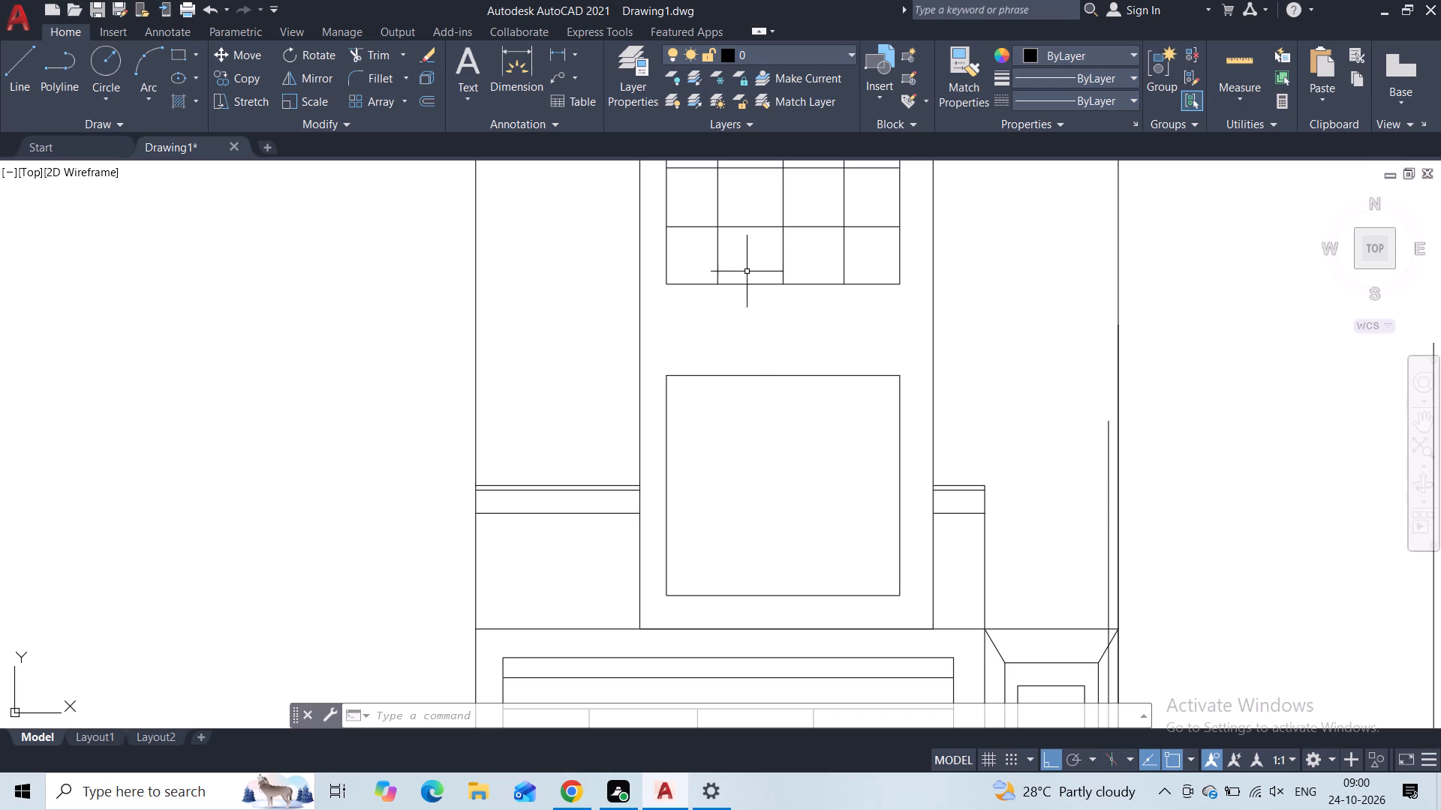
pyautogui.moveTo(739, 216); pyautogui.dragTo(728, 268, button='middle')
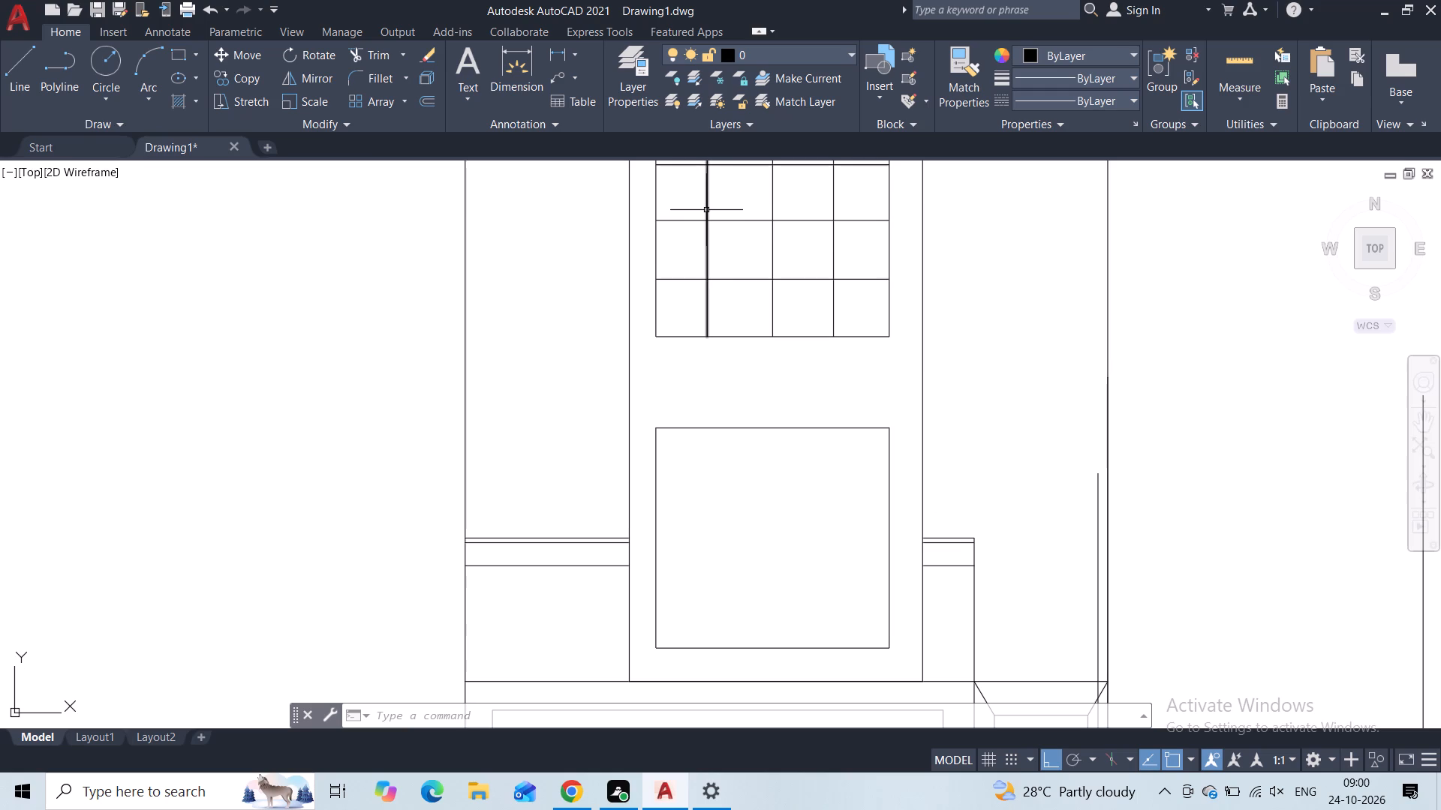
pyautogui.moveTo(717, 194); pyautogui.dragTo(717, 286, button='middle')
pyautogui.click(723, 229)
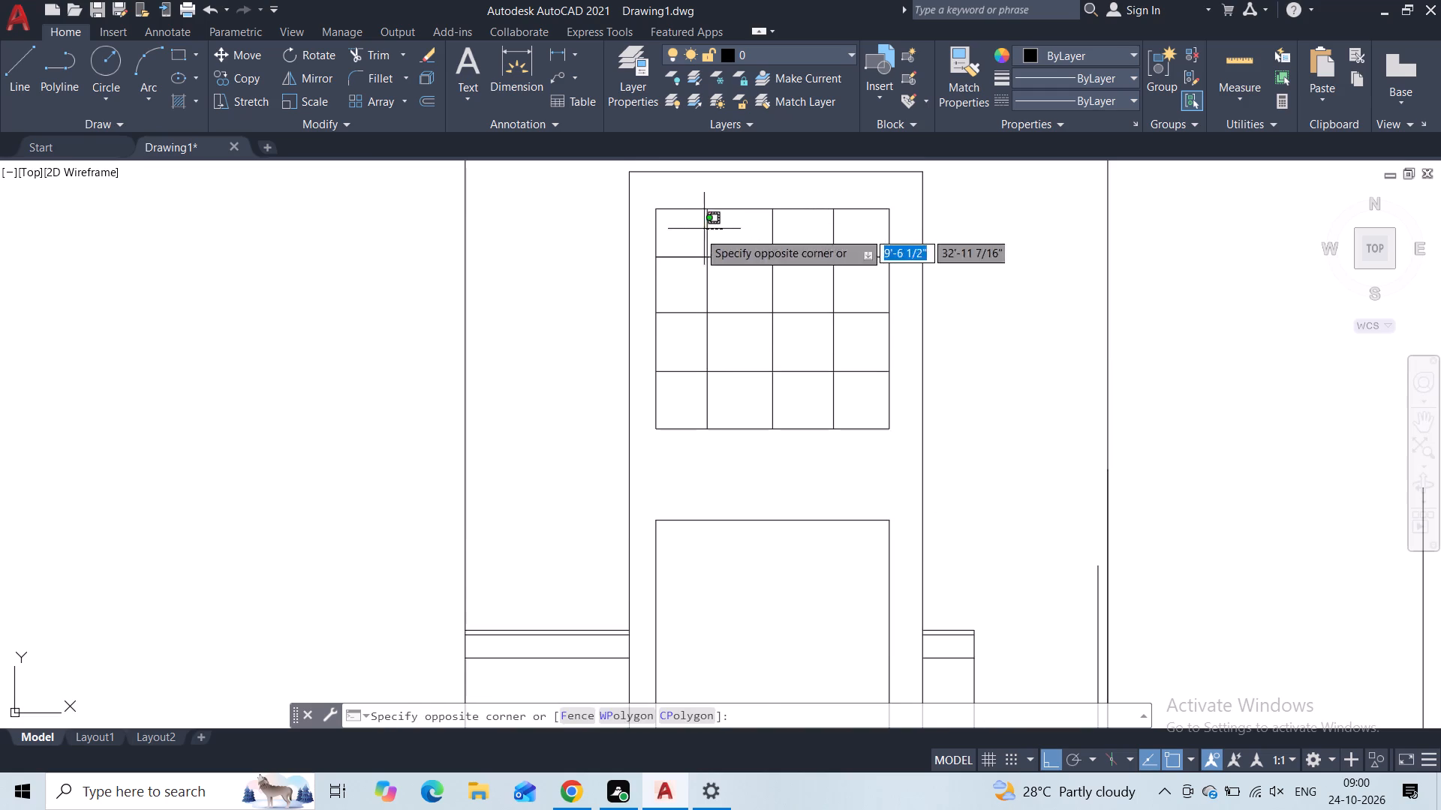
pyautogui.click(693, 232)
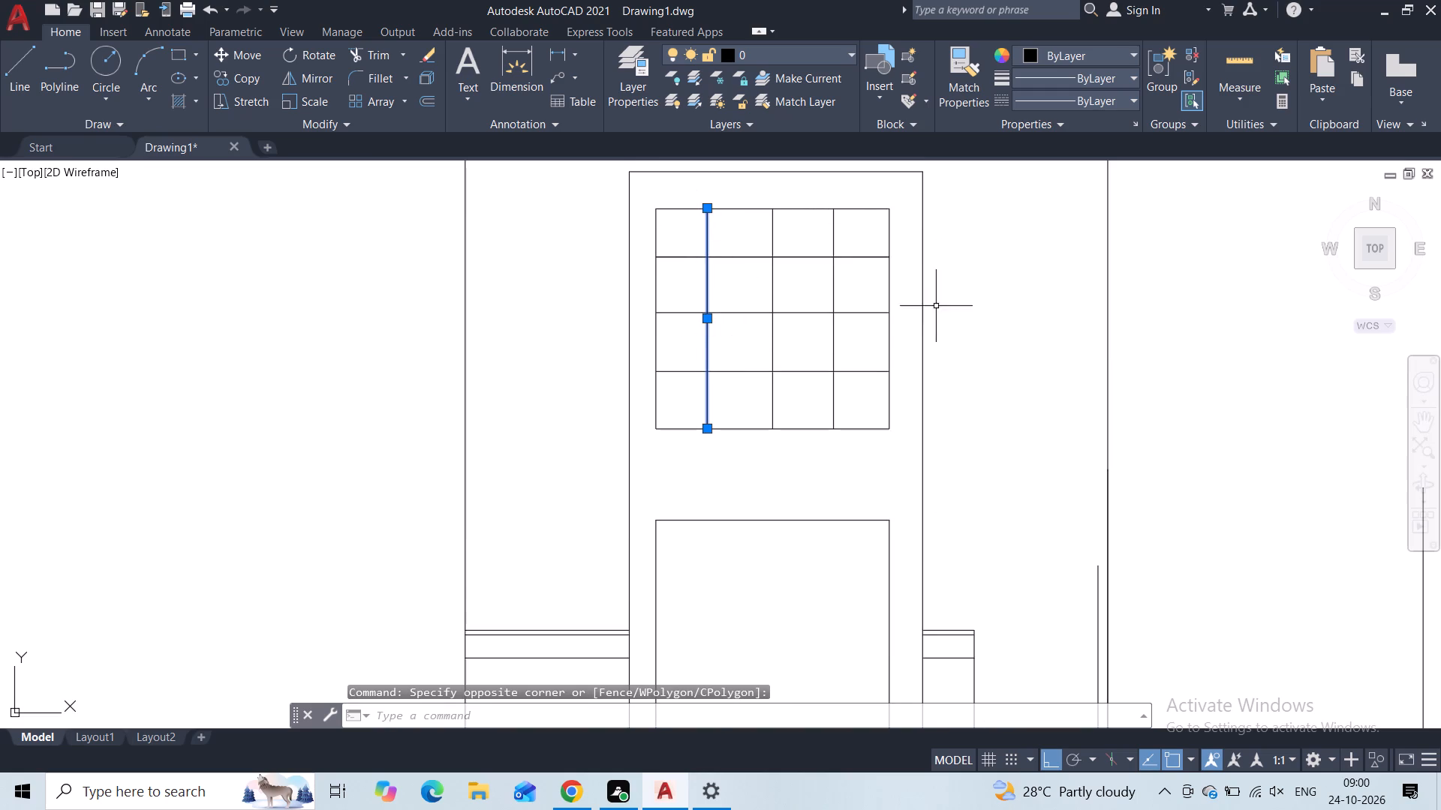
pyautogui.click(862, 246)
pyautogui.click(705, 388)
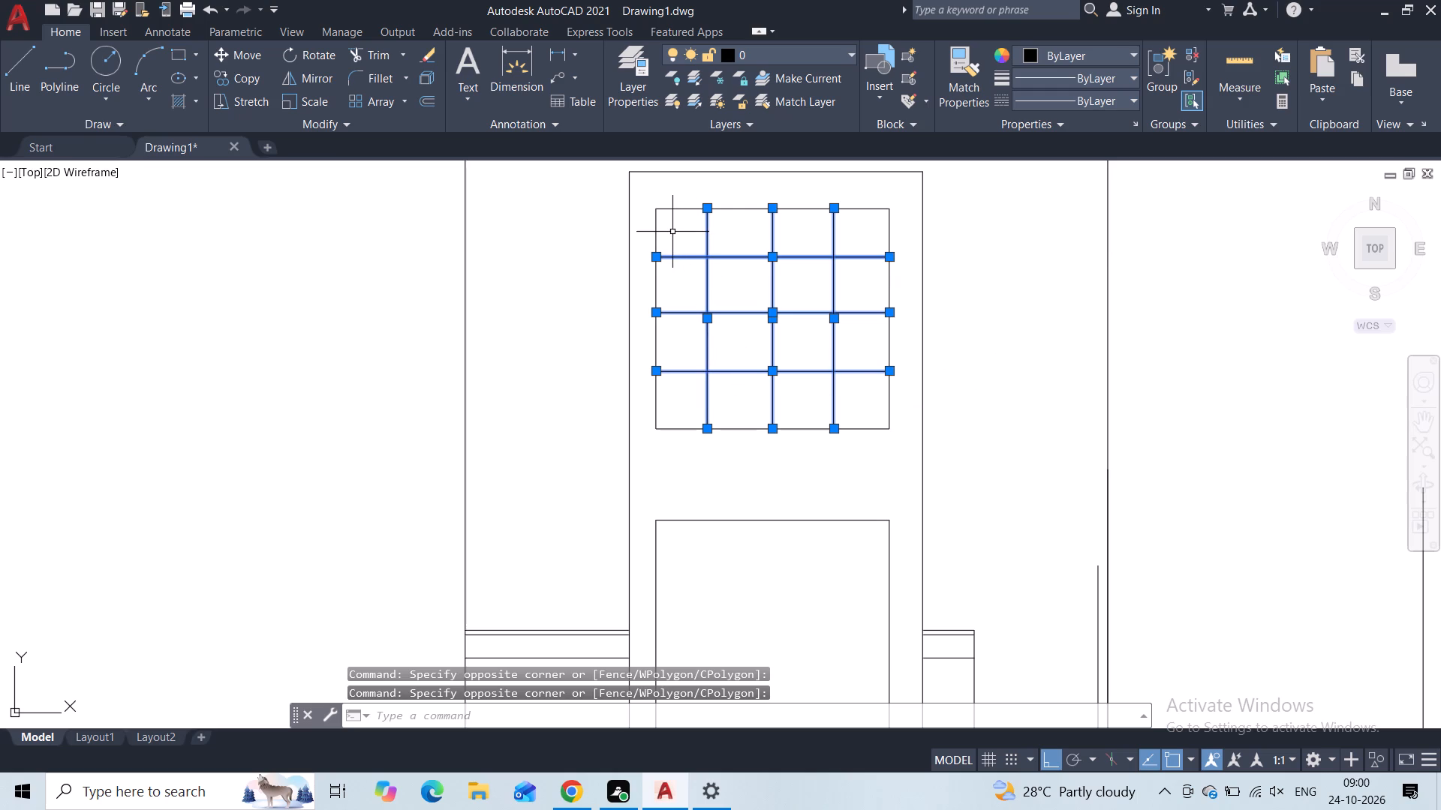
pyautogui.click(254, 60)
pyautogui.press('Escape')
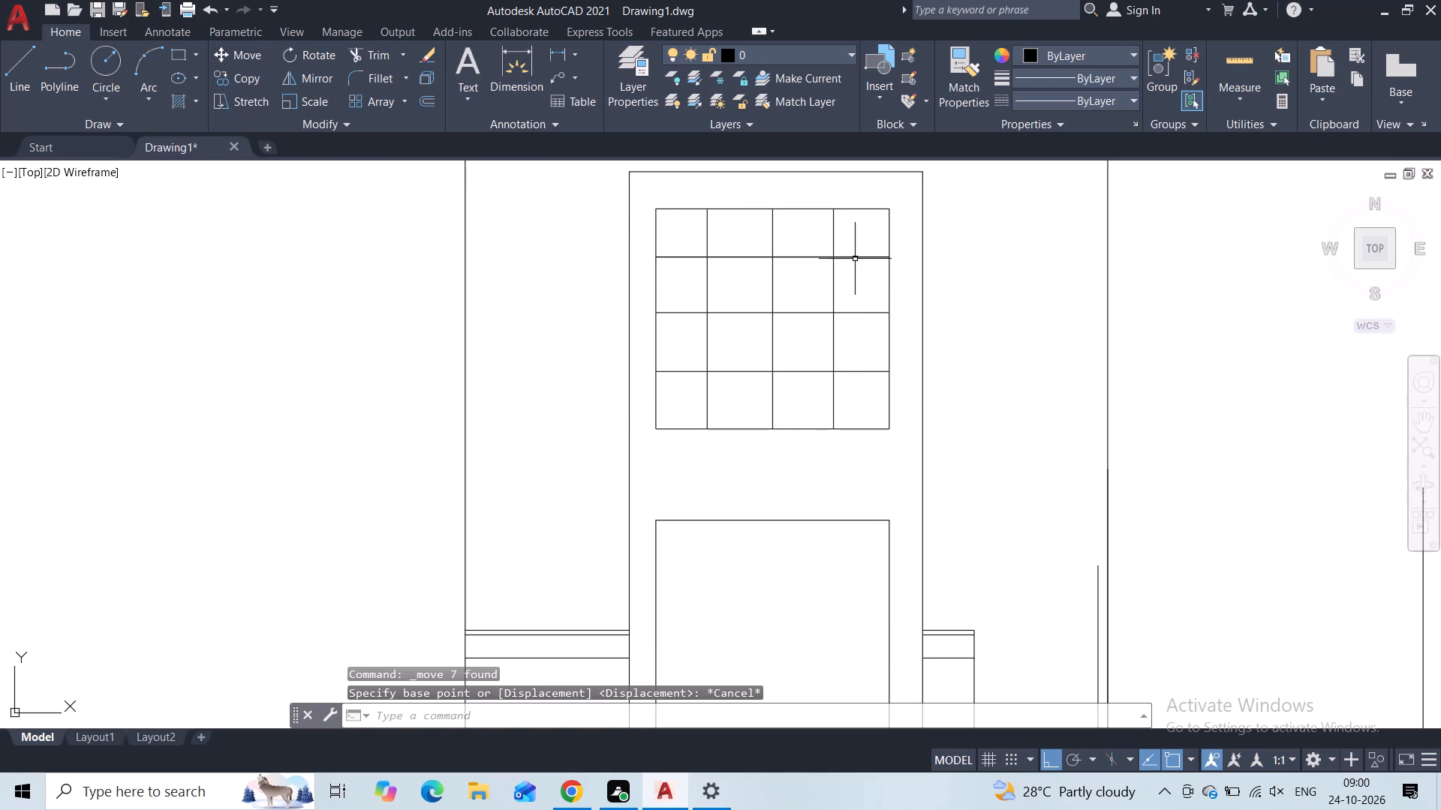
# Copy all the upper window's grid lines about 11'-3" straight down so they fill the lower window.
pyautogui.click(855, 256)
pyautogui.click(845, 238)
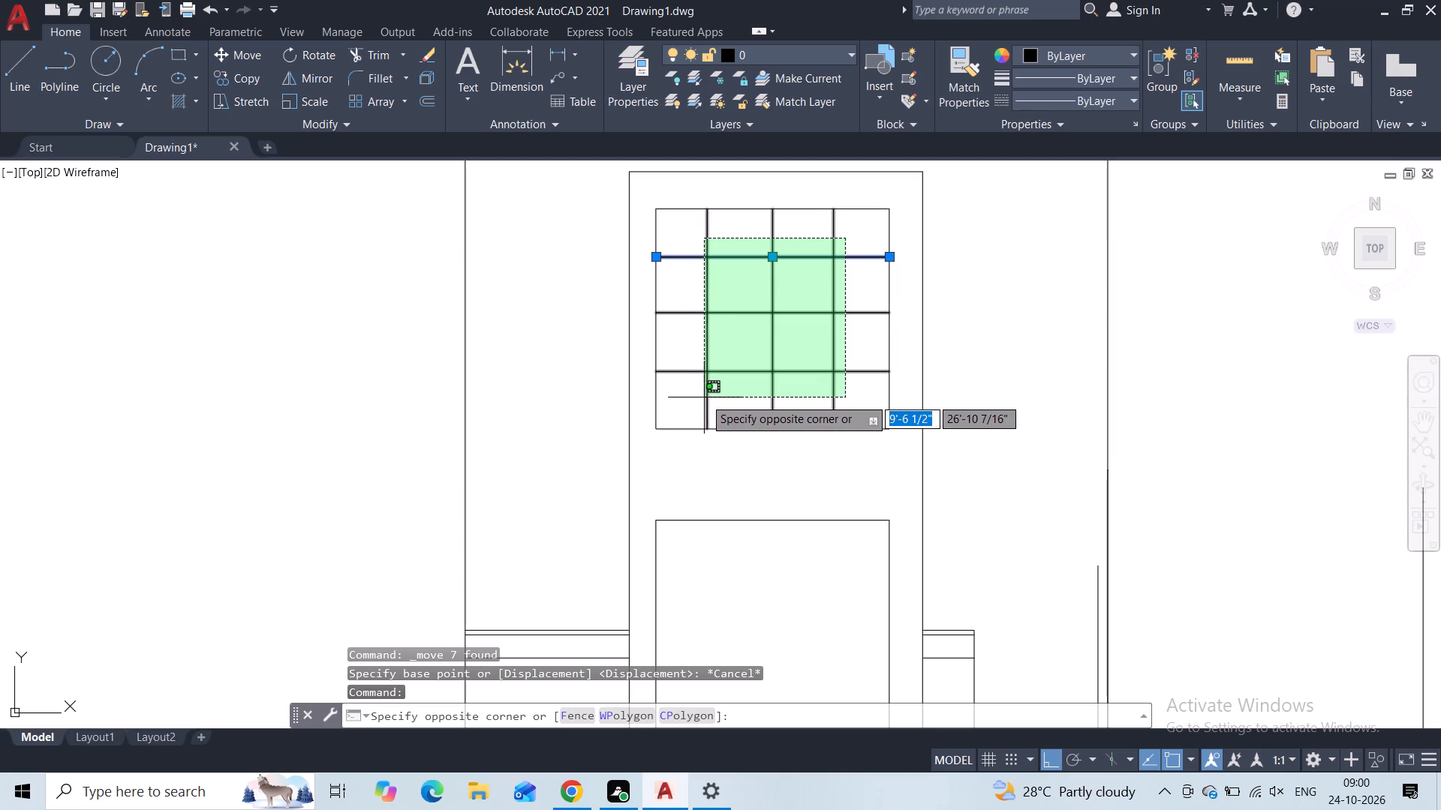
pyautogui.click(690, 399)
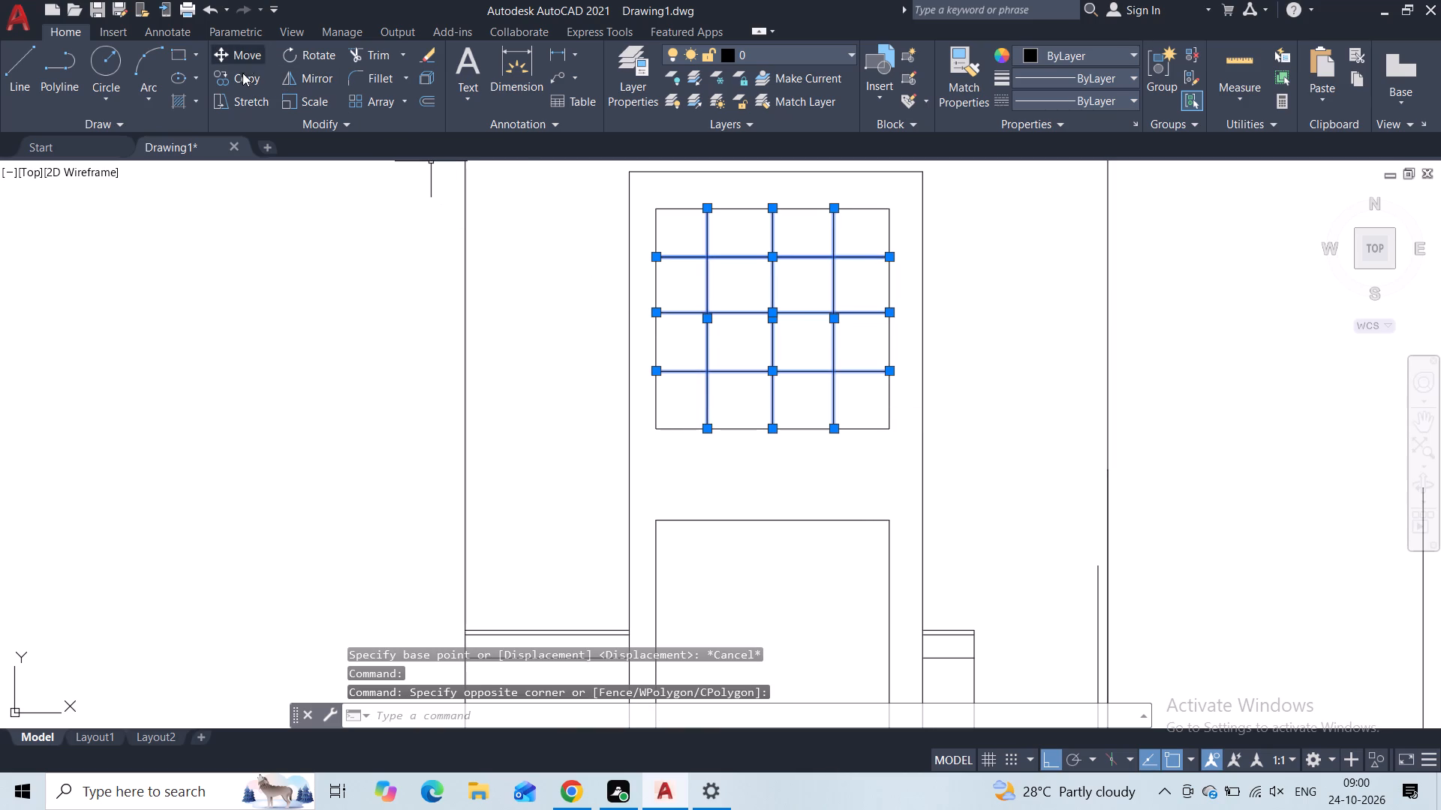
pyautogui.click(240, 78)
pyautogui.moveTo(681, 439); pyautogui.dragTo(652, 336, button='middle')
pyautogui.click(675, 322)
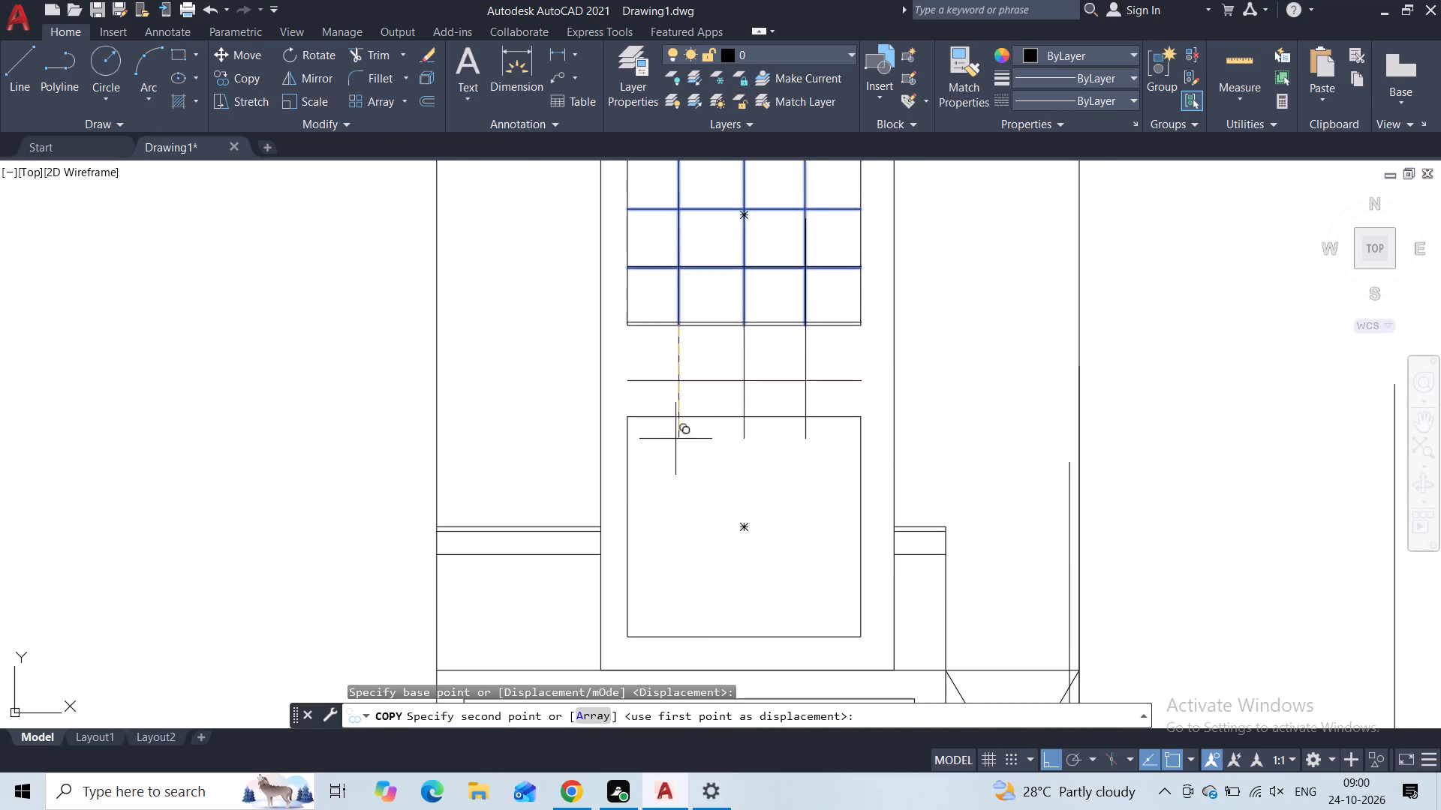
pyautogui.moveTo(672, 492); pyautogui.dragTo(672, 360, button='middle')
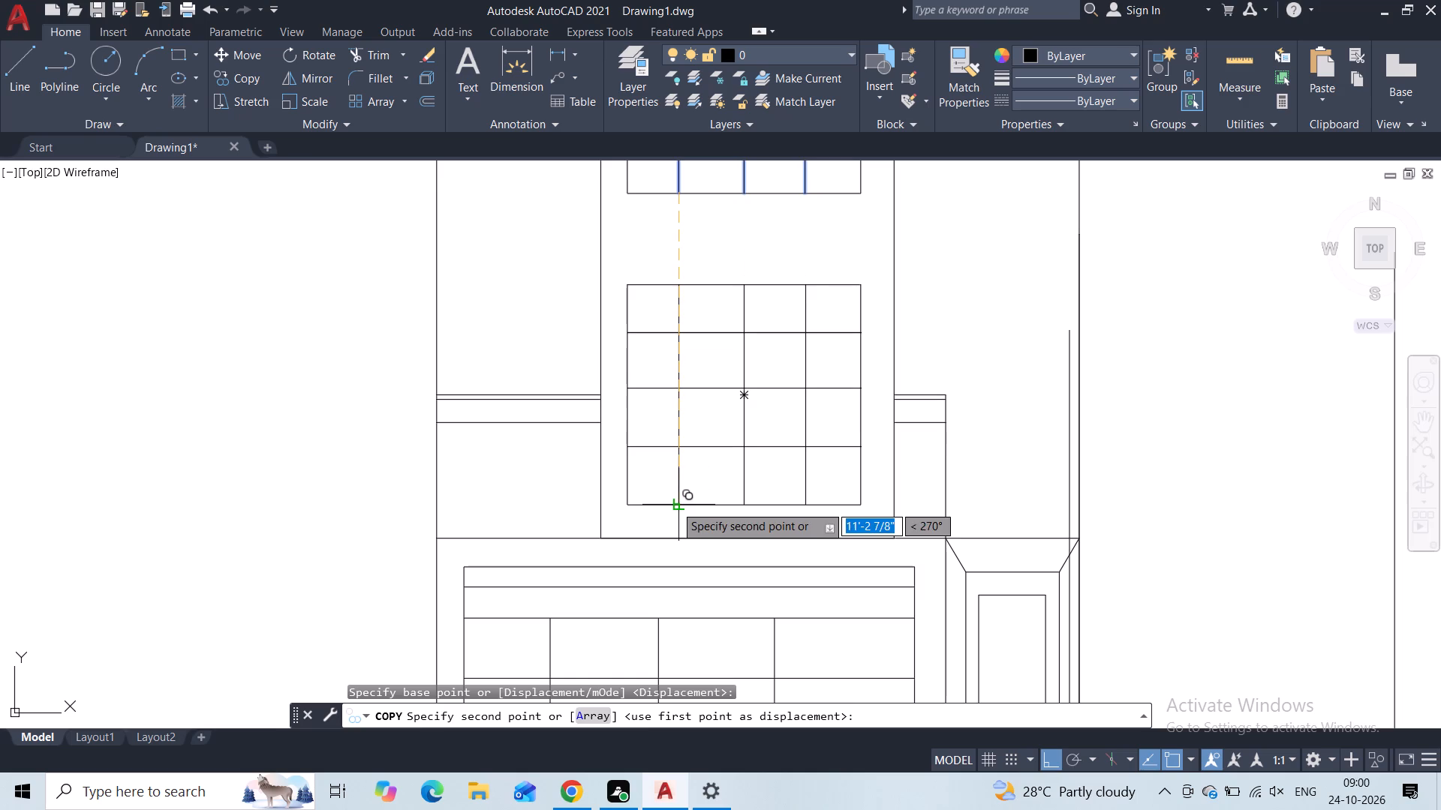
pyautogui.click(675, 505)
pyautogui.press('Escape')
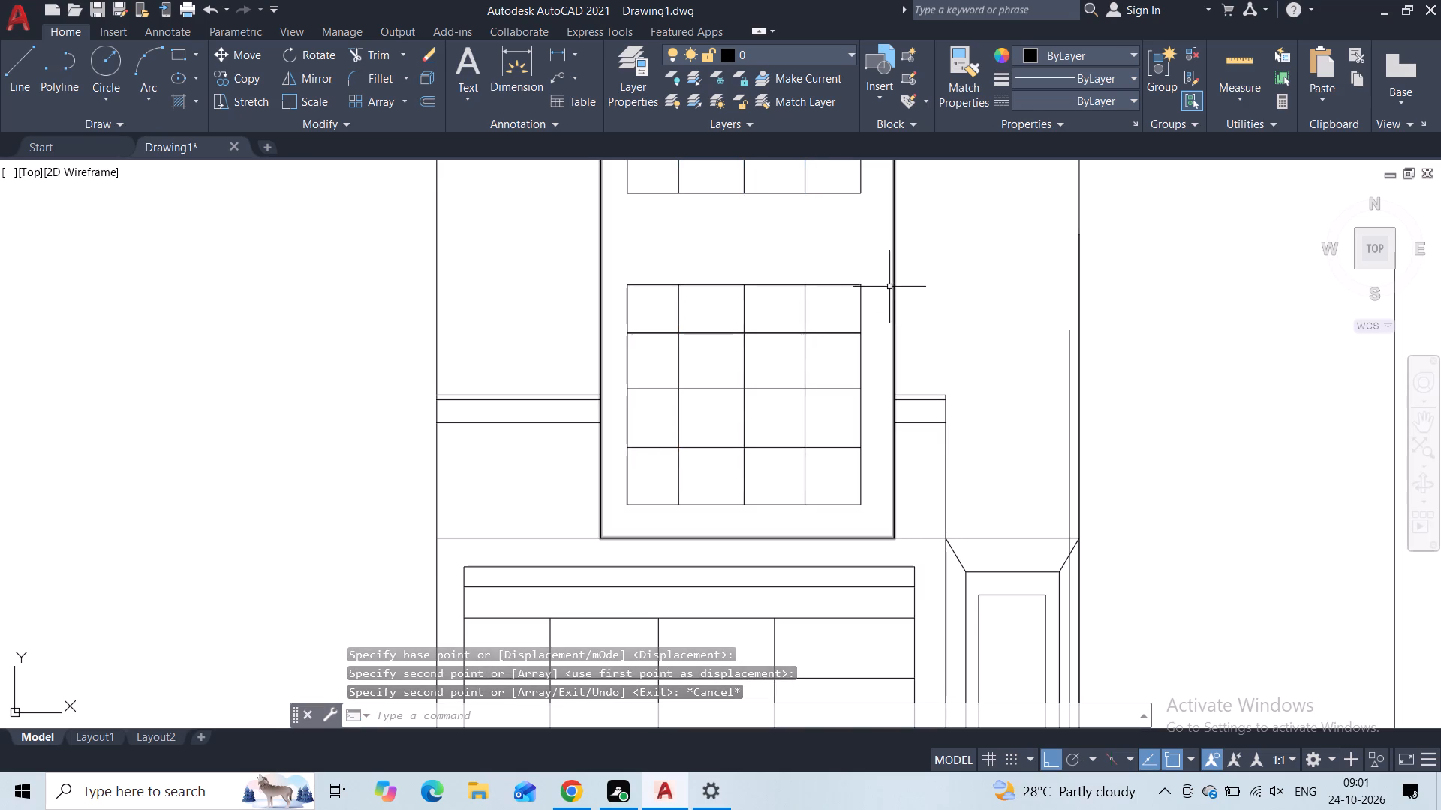
# Offset the outlines of the lower and upper windows outward by 2" to form their frames.
pyautogui.click(848, 285)
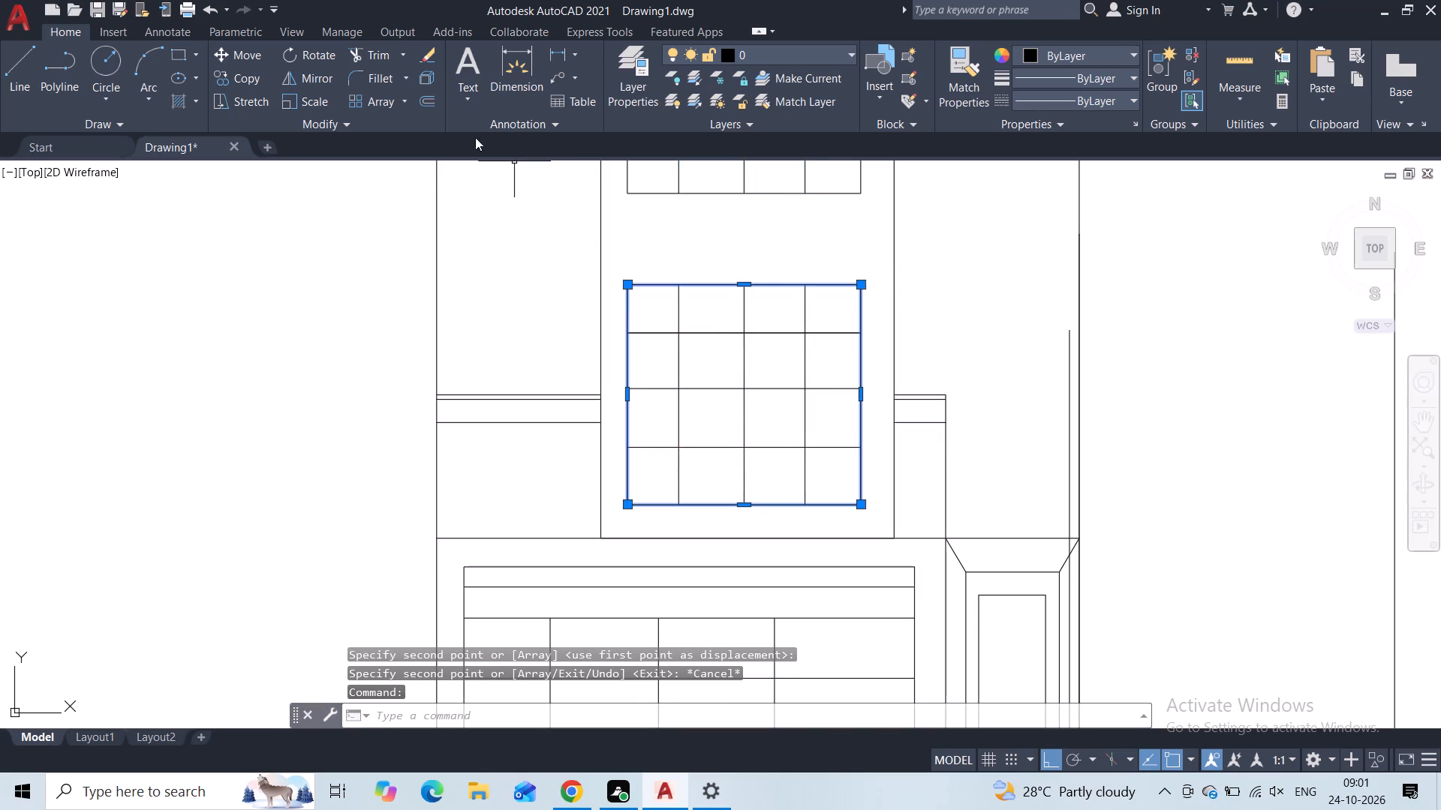
pyautogui.click(418, 104)
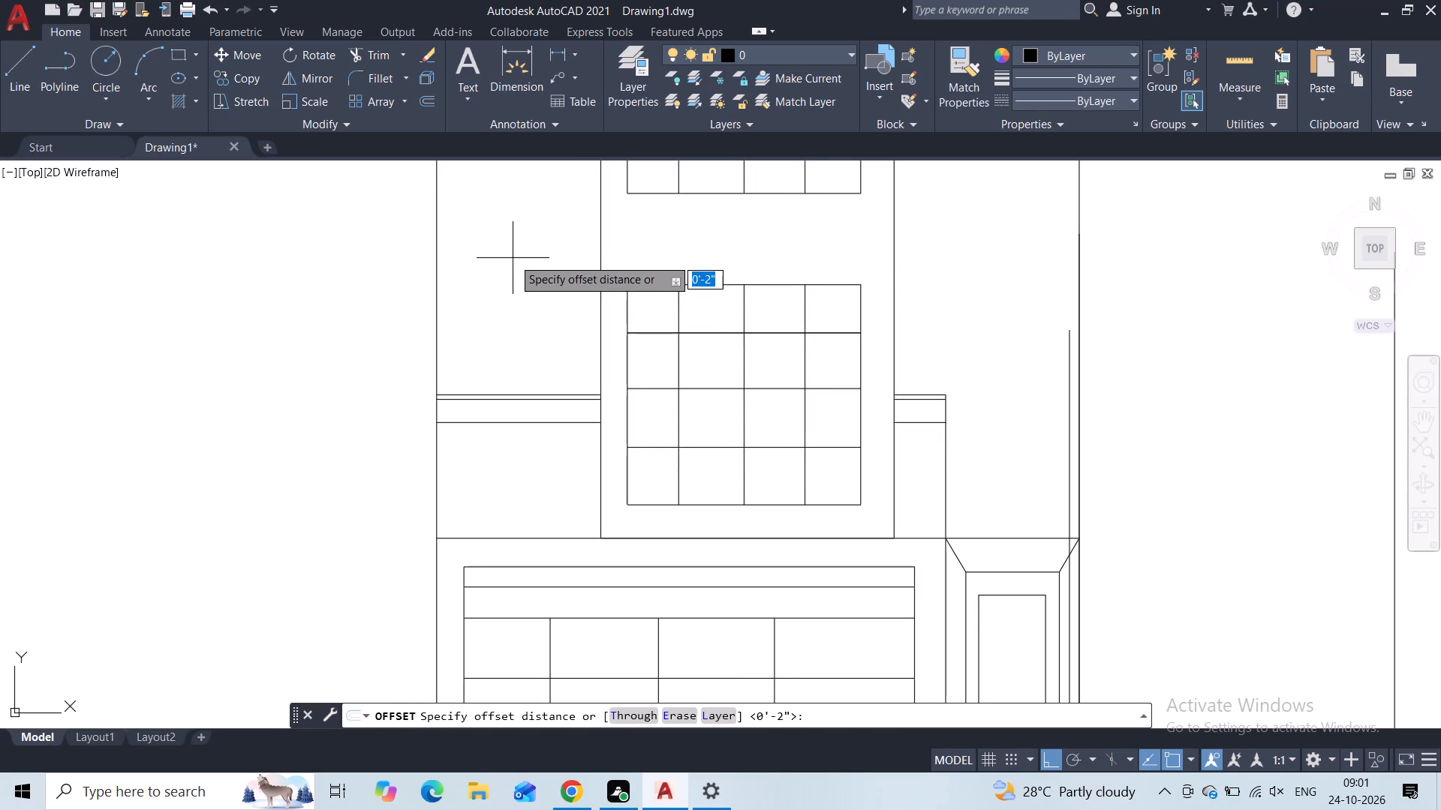
pyautogui.write('2"')
pyautogui.press('Return')
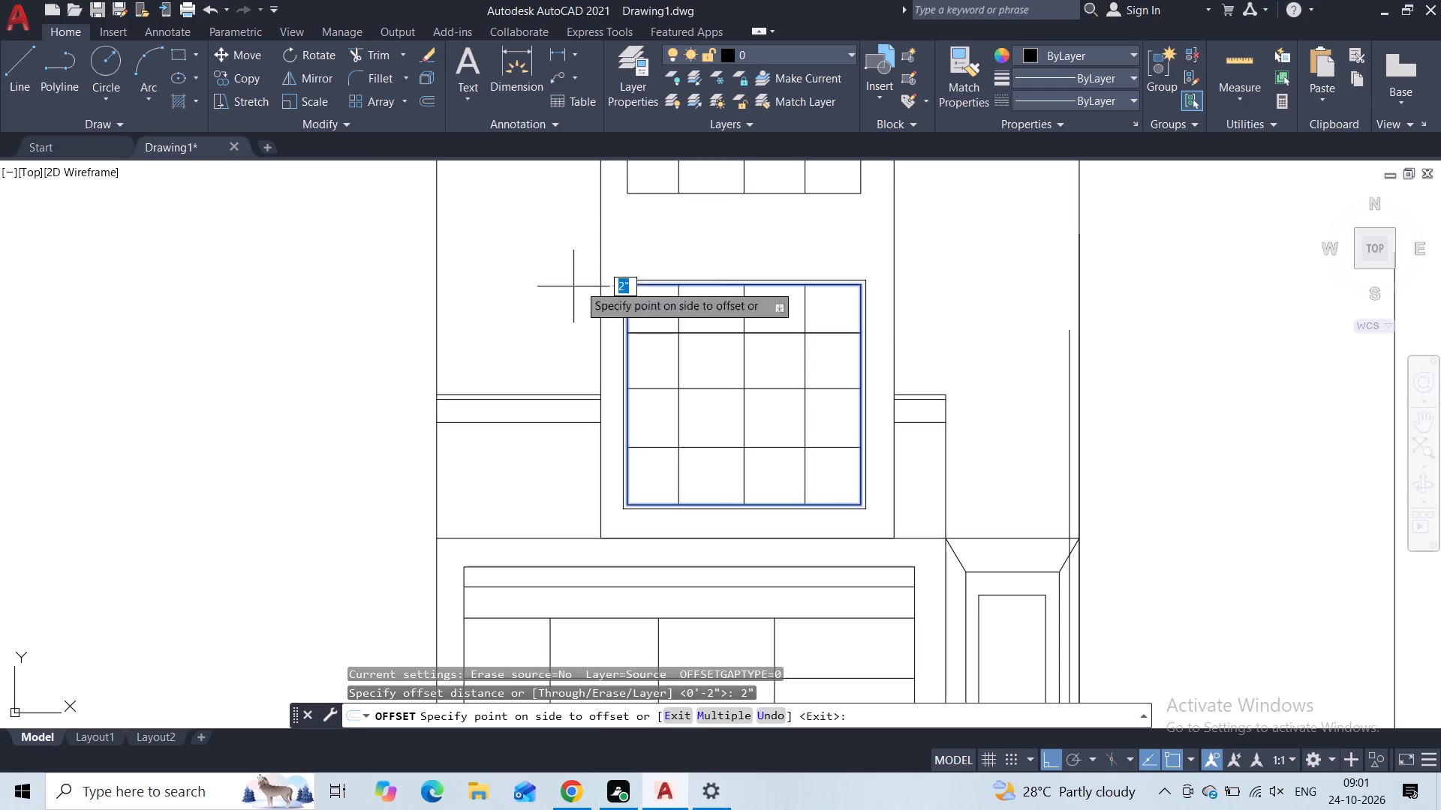
pyautogui.click(608, 262)
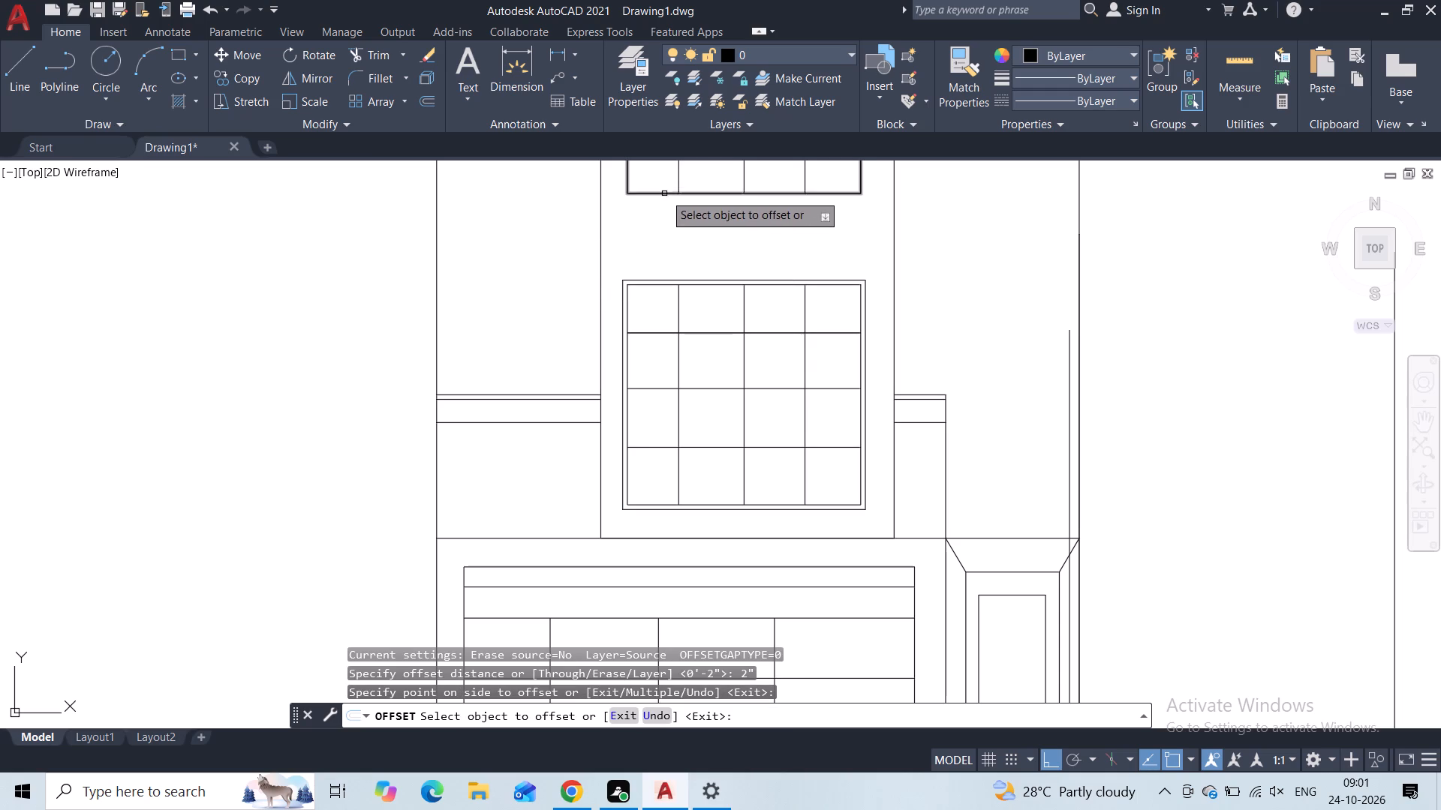
pyautogui.click(664, 193)
pyautogui.click(670, 235)
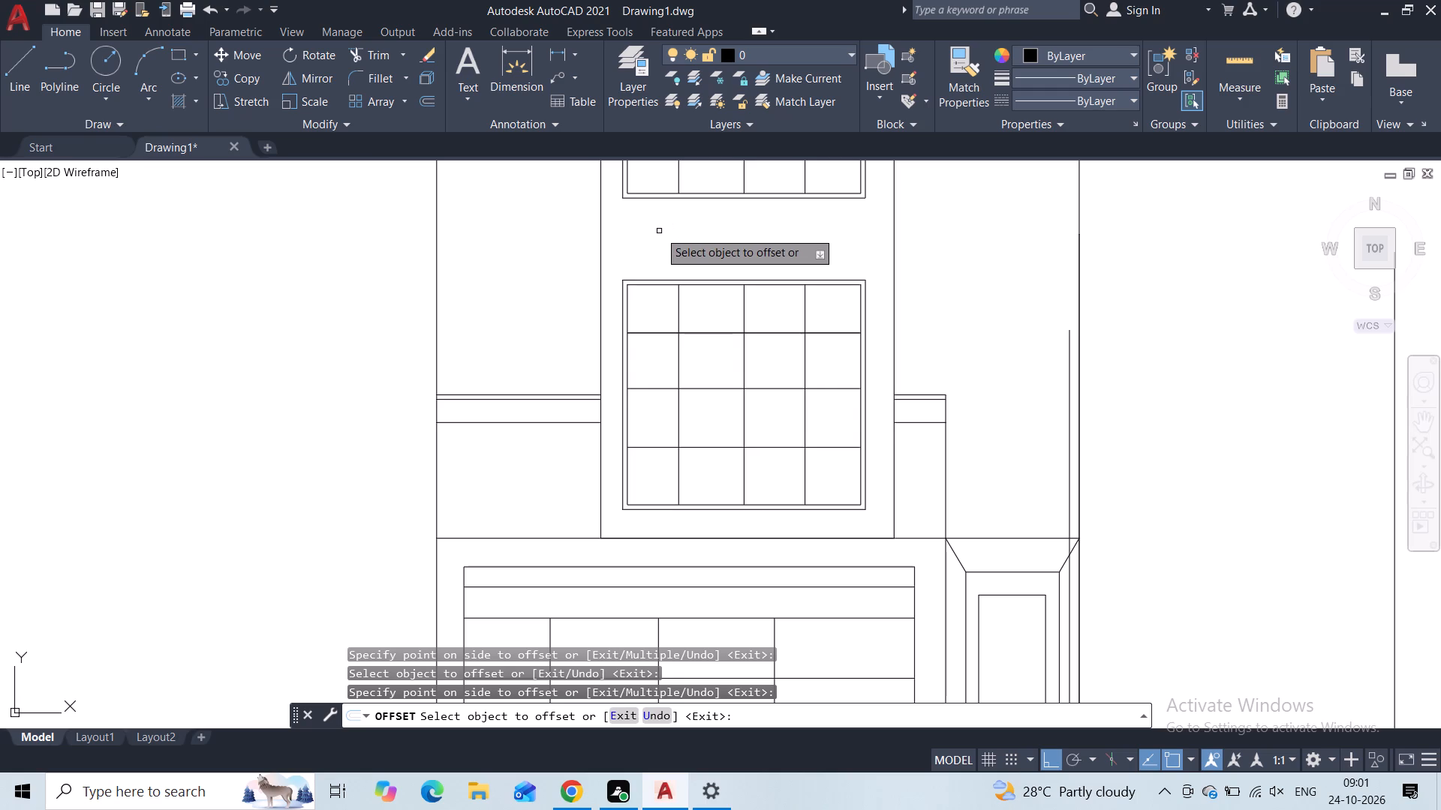
pyautogui.press('Escape')
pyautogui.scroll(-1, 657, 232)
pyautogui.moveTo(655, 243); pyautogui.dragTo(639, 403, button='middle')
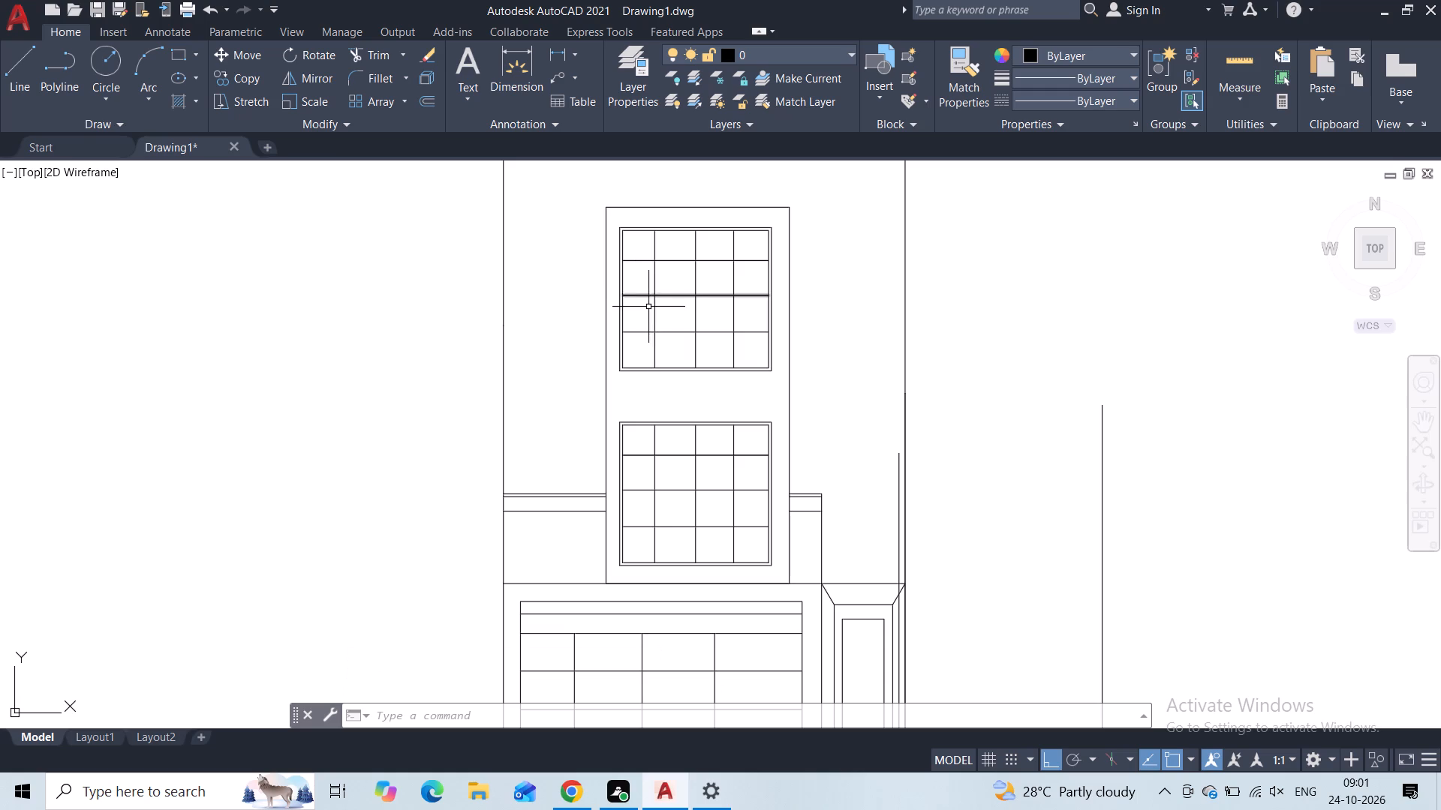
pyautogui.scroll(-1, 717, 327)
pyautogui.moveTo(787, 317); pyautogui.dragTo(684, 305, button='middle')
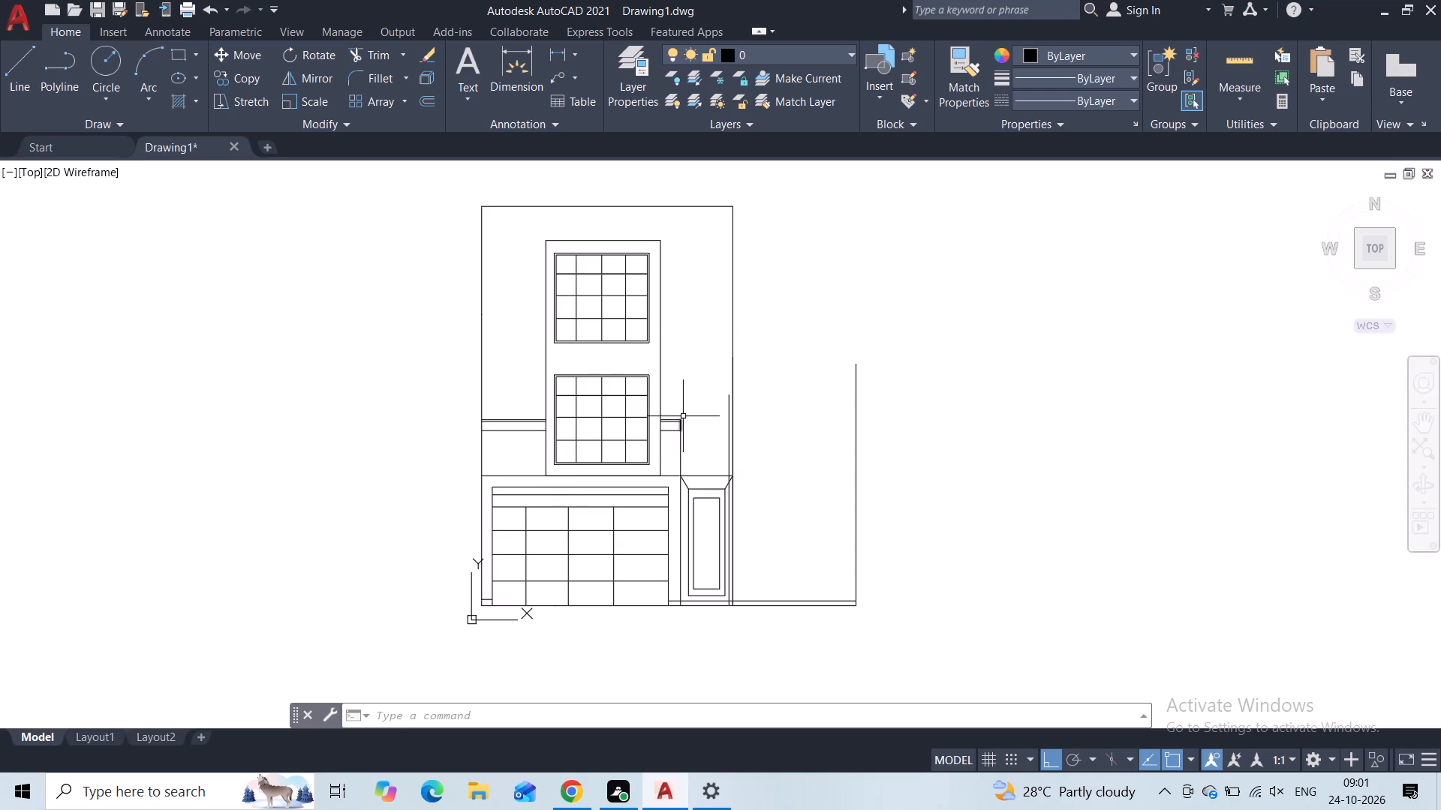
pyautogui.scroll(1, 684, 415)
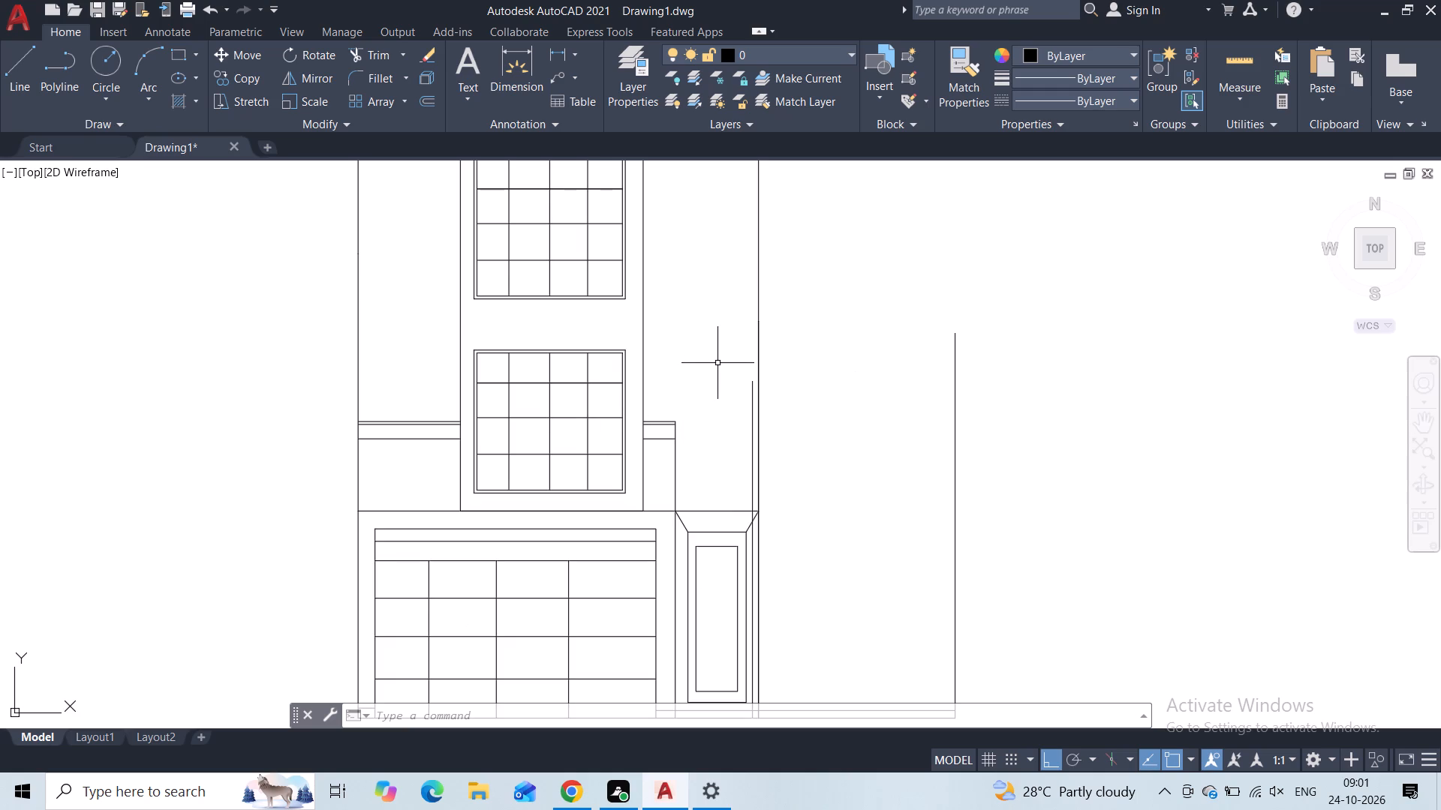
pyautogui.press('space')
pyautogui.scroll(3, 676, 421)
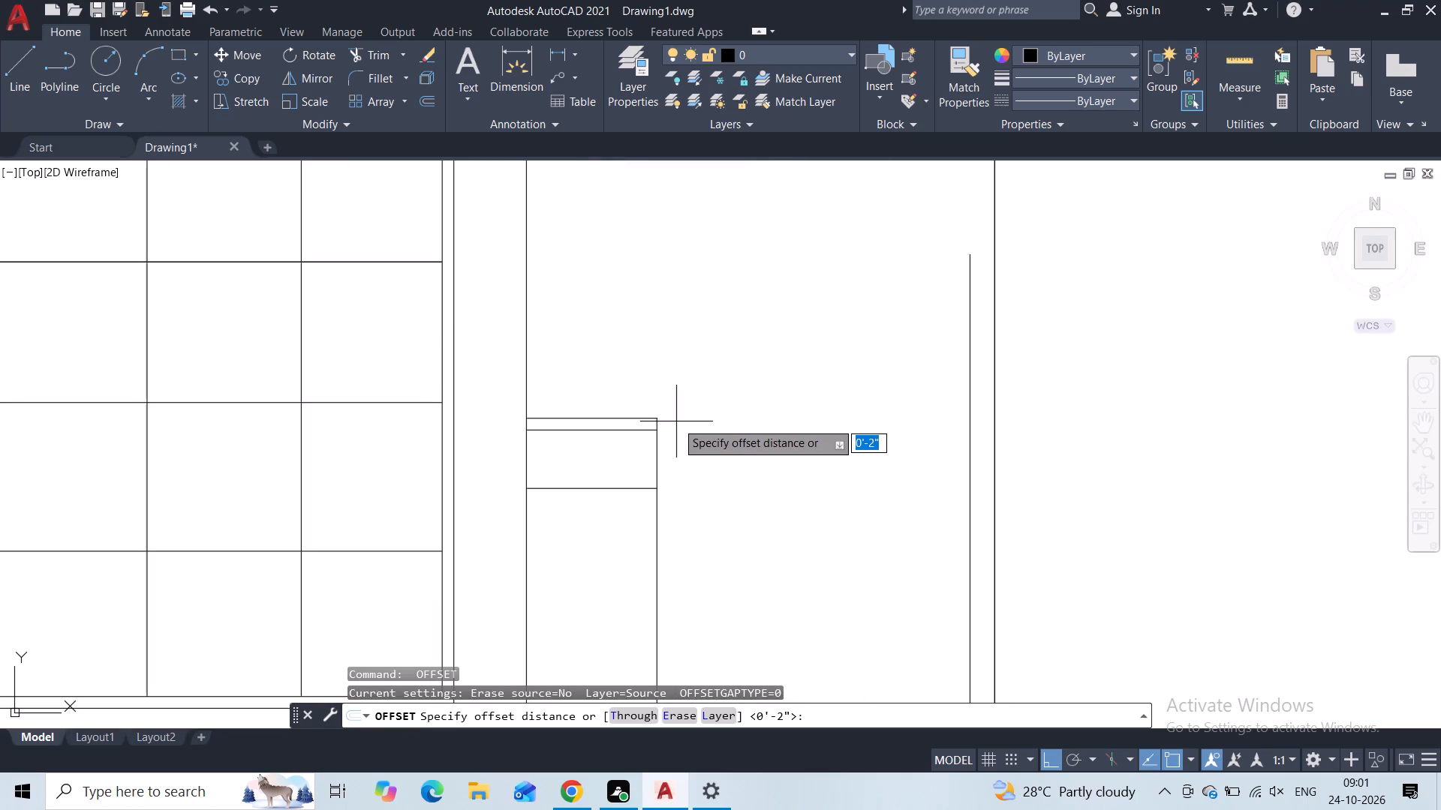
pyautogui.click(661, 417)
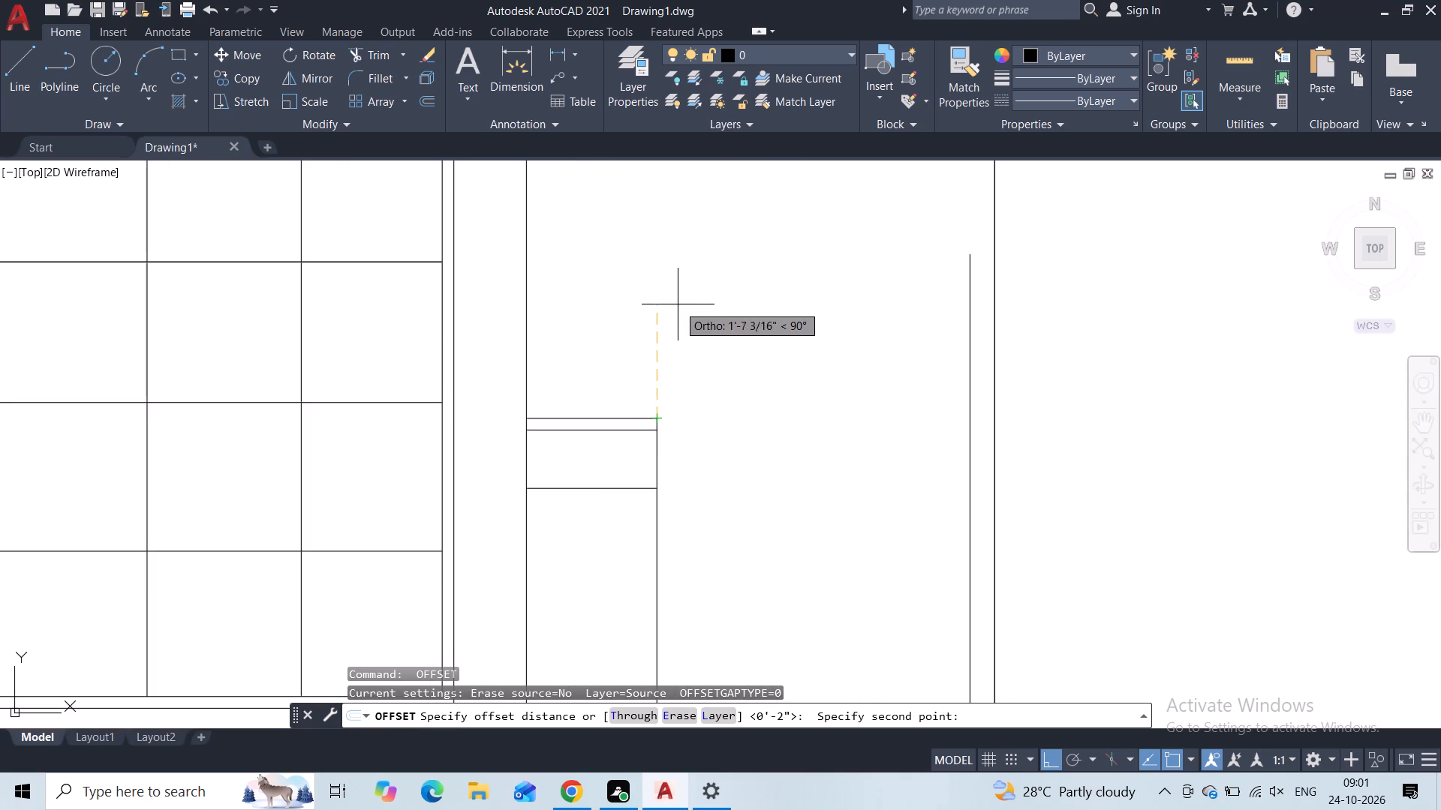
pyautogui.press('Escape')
# Draw a vertical line about 19' long from the right end of the horizontal band's top up to the facade's top edge.
pyautogui.click(9, 69)
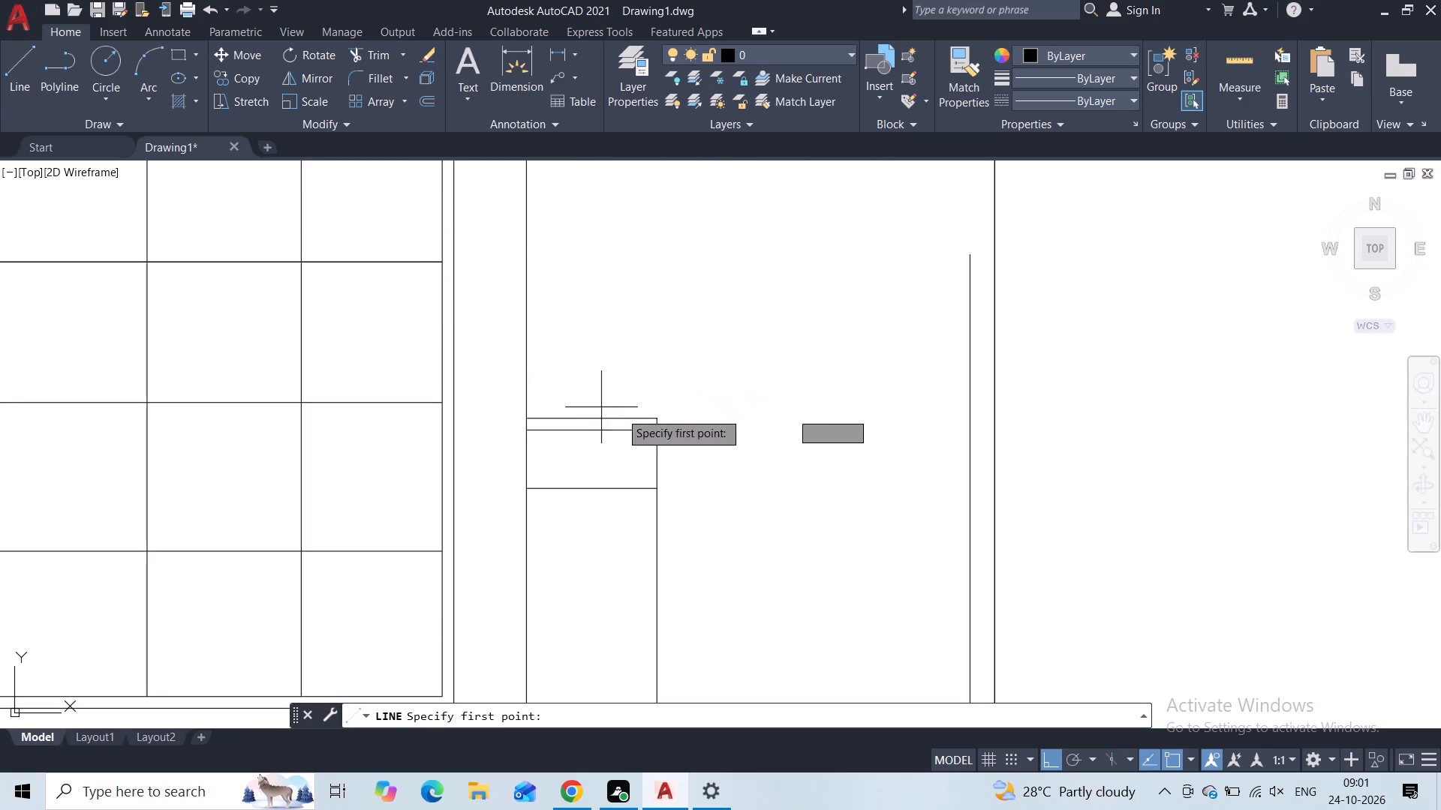
pyautogui.click(661, 415)
pyautogui.moveTo(639, 348); pyautogui.dragTo(623, 409, button='middle')
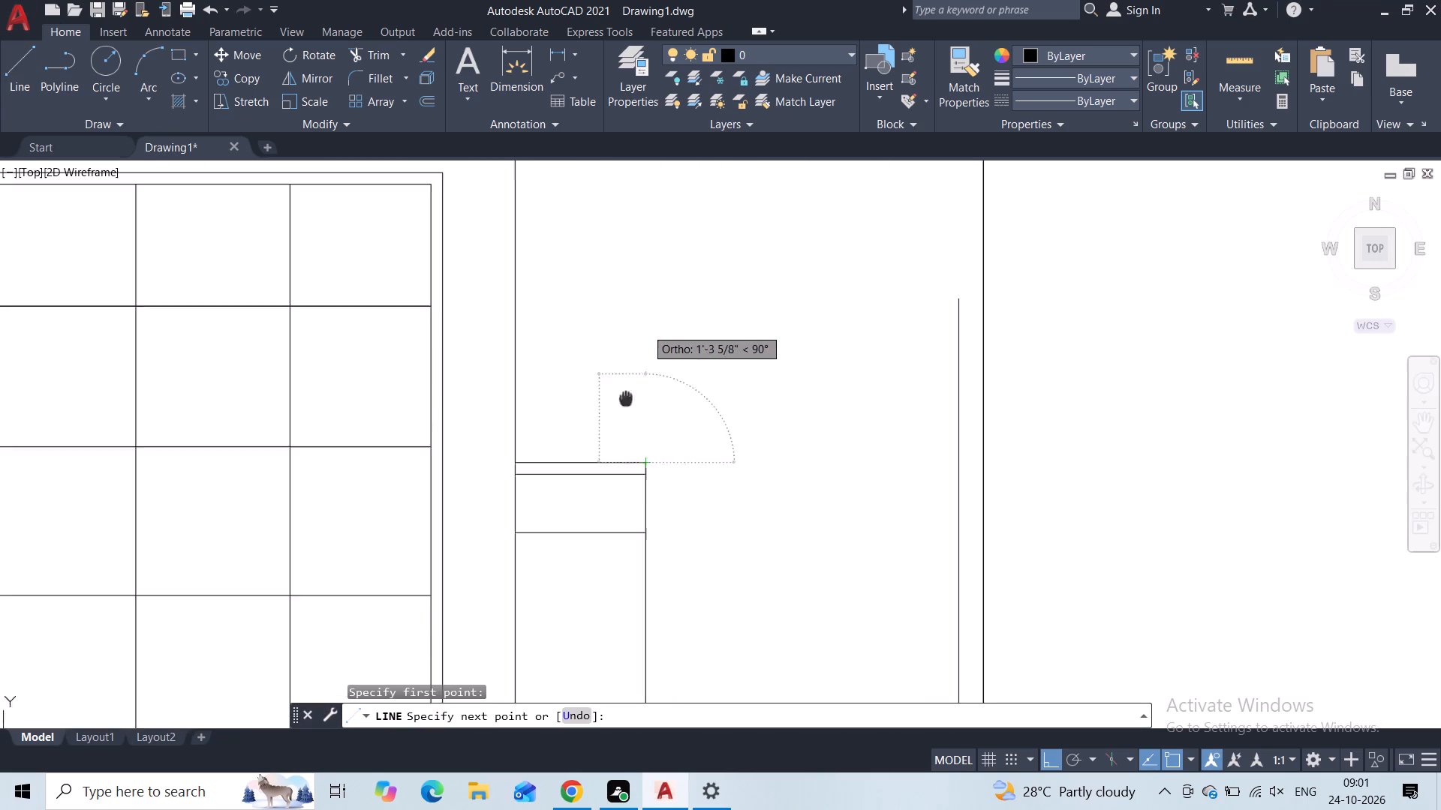
pyautogui.moveTo(623, 409); pyautogui.dragTo(603, 487, button='middle')
pyautogui.scroll(-3, 609, 430)
pyautogui.moveTo(624, 324); pyautogui.dragTo(596, 571, button='middle')
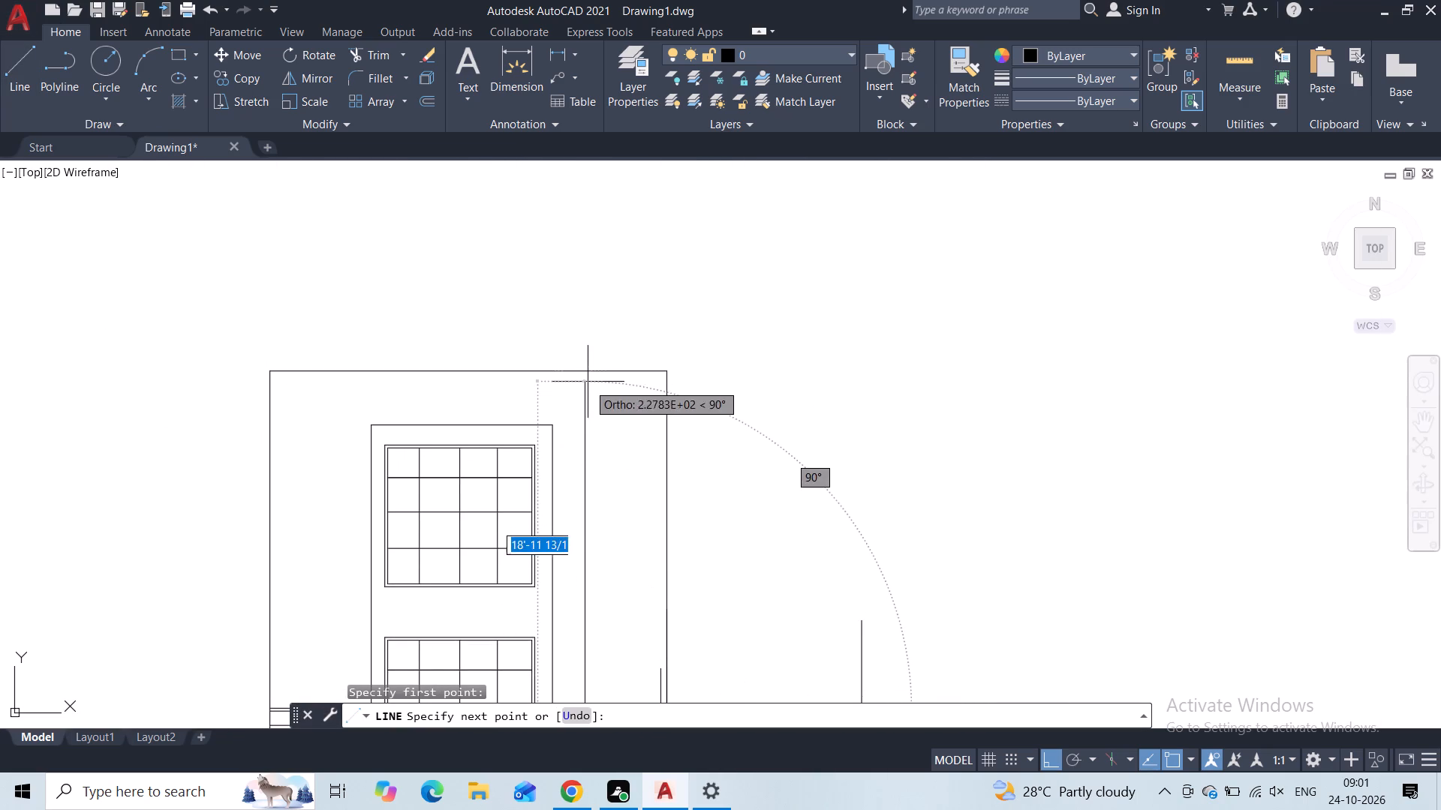
pyautogui.click(588, 375)
pyautogui.press('Escape')
# Draw a rectangle about 10'-3" tall in the narrow side strip above the side bay, spanning from the strip's left line to its inner right line.
pyautogui.moveTo(600, 486); pyautogui.dragTo(567, 400, button='middle')
pyautogui.scroll(-1, 568, 406)
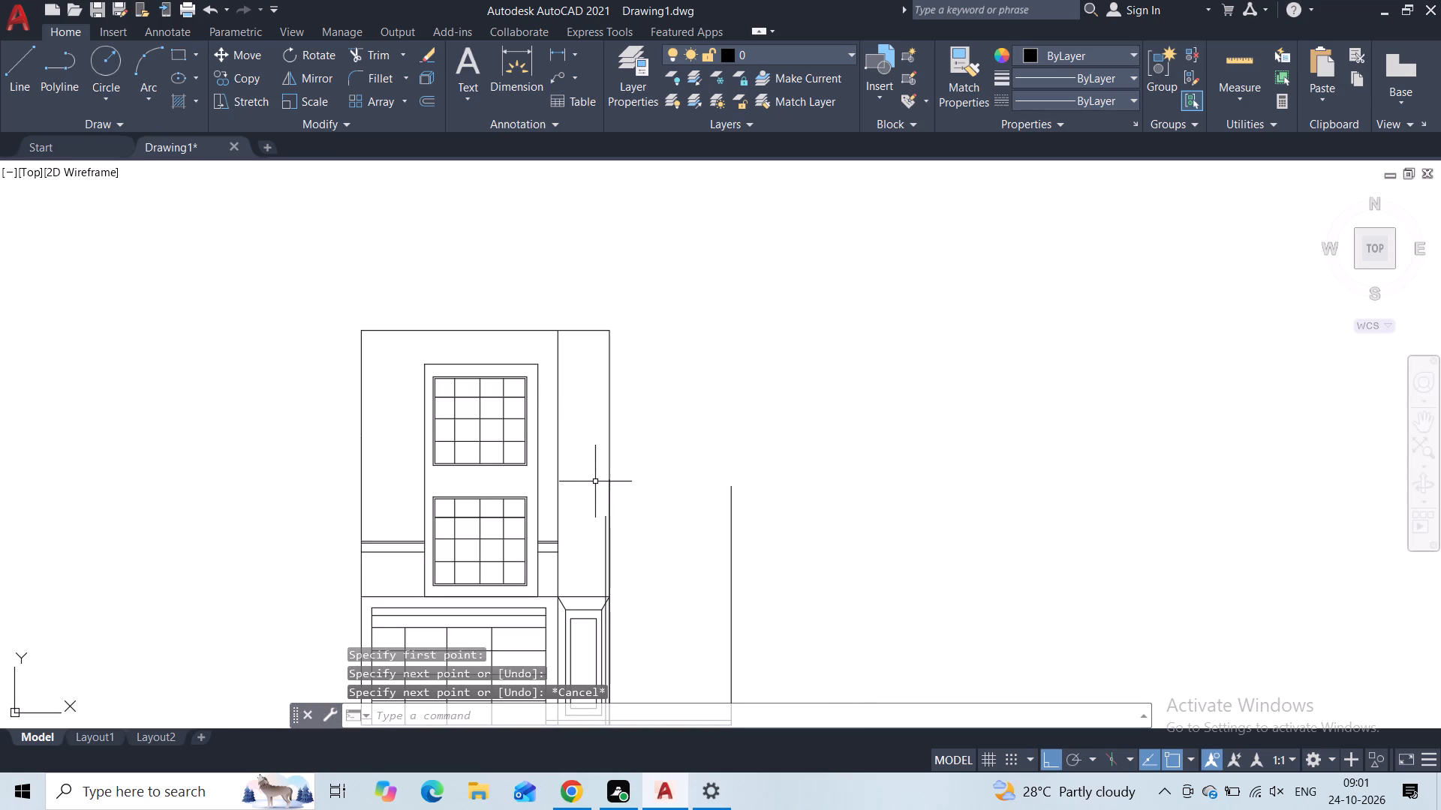
pyautogui.scroll(2, 601, 523)
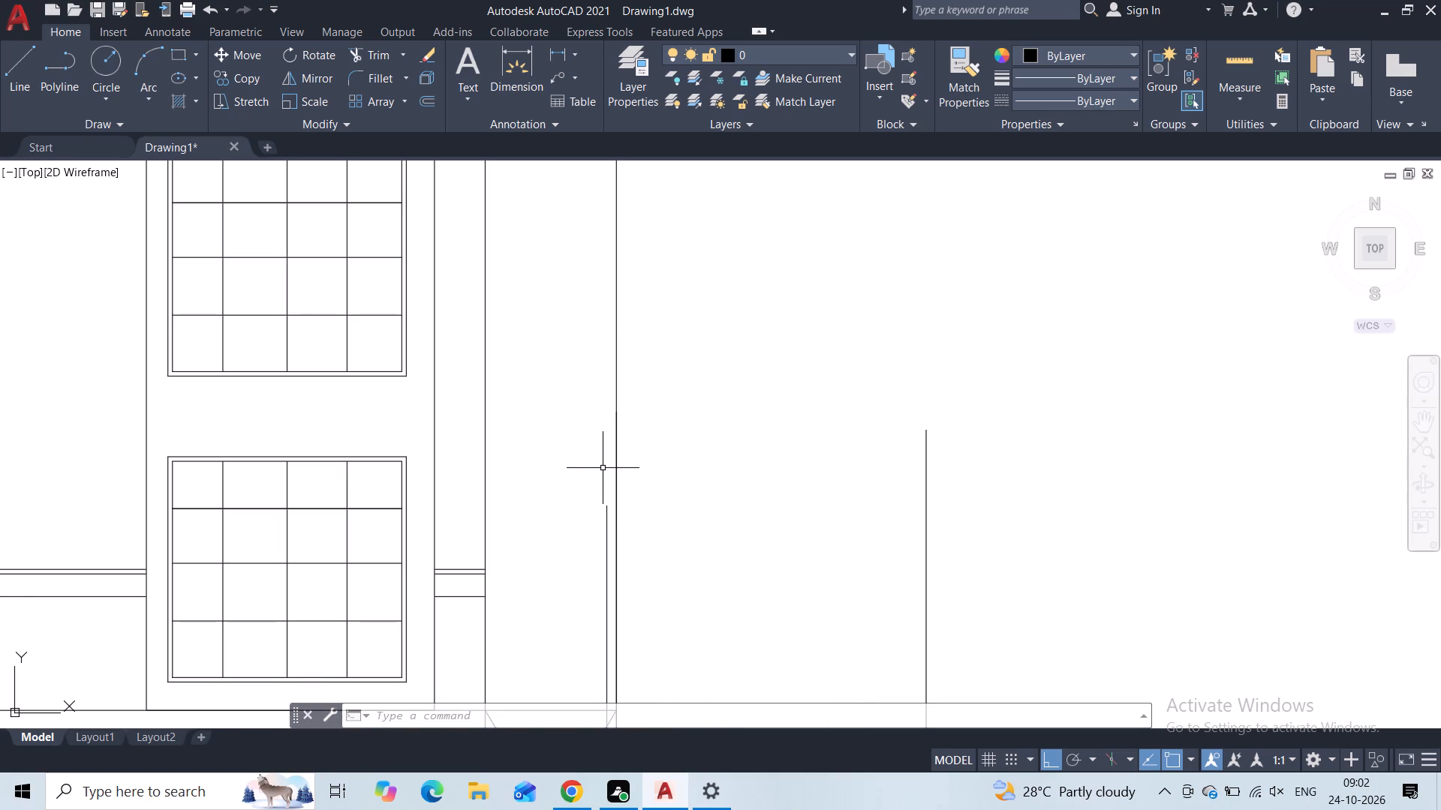
pyautogui.scroll(-4, 615, 493)
pyautogui.scroll(3, 613, 536)
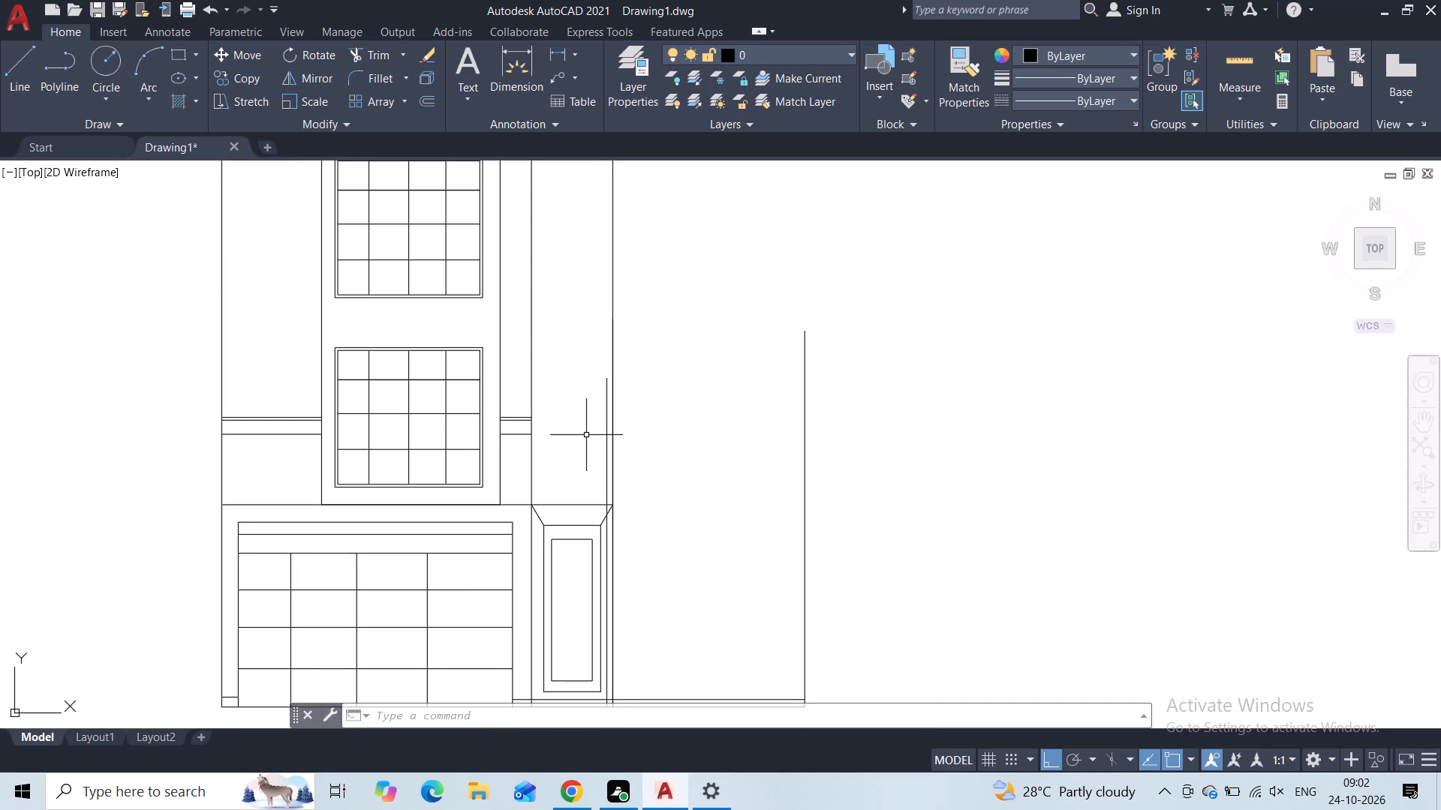
pyautogui.scroll(1, 586, 433)
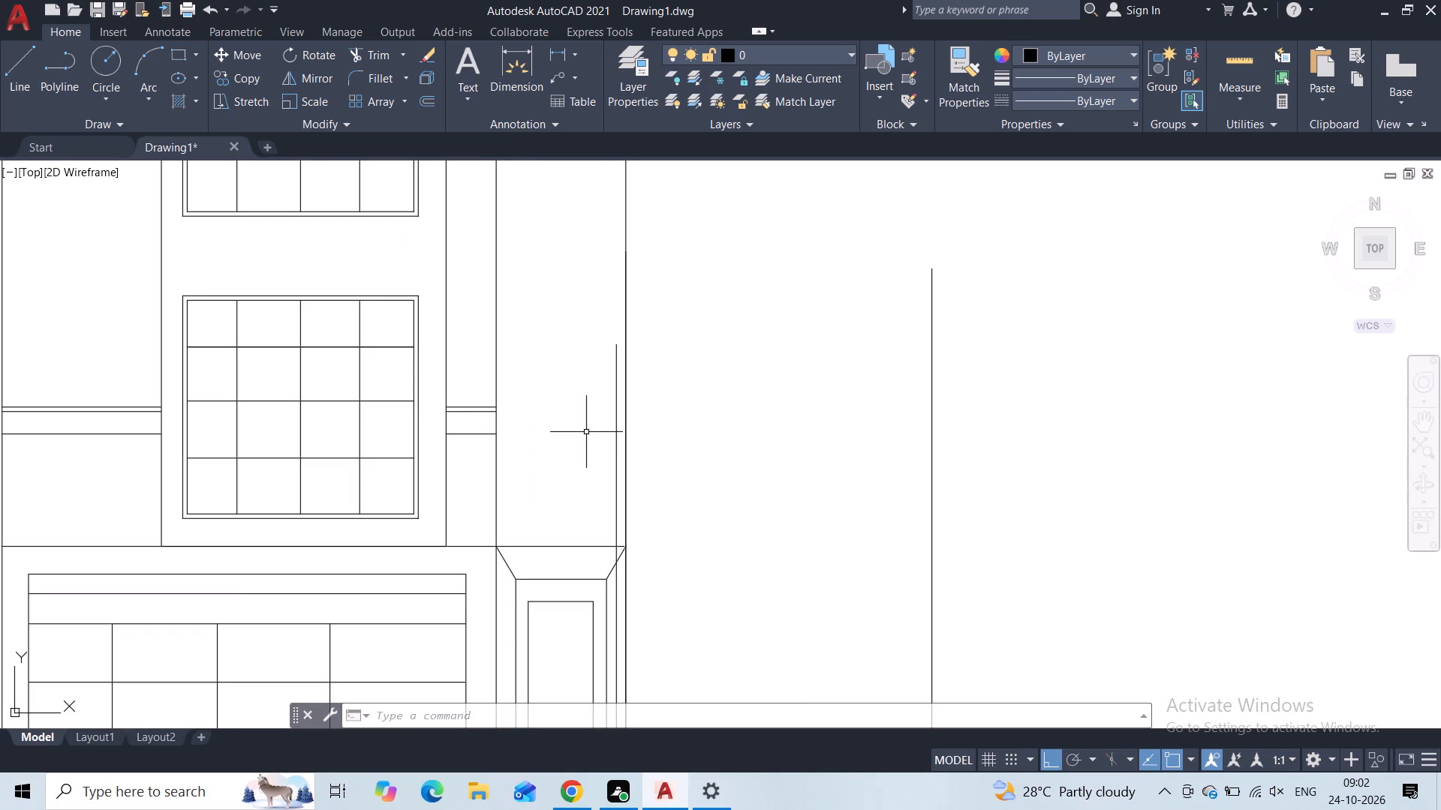
pyautogui.click(173, 54)
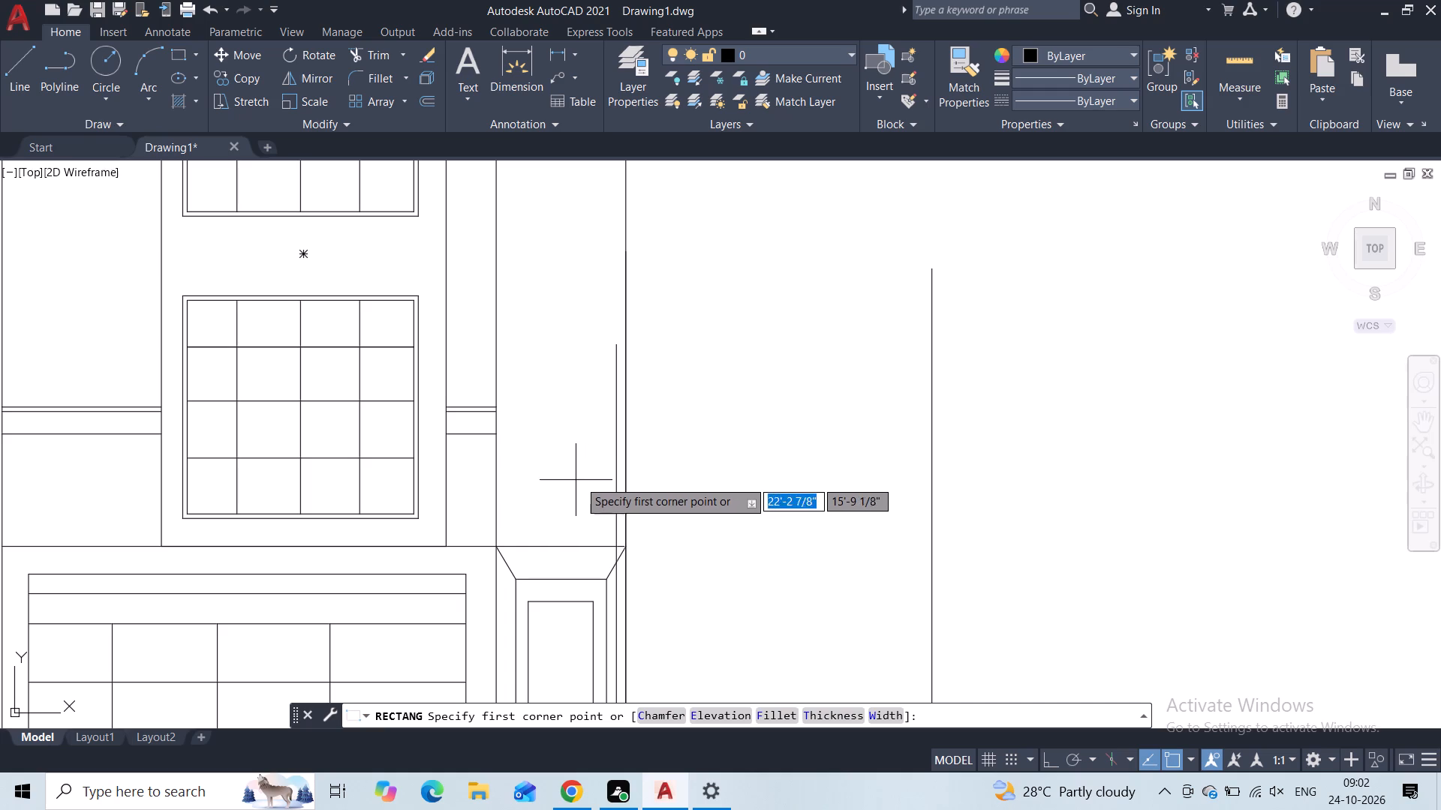
pyautogui.click(612, 520)
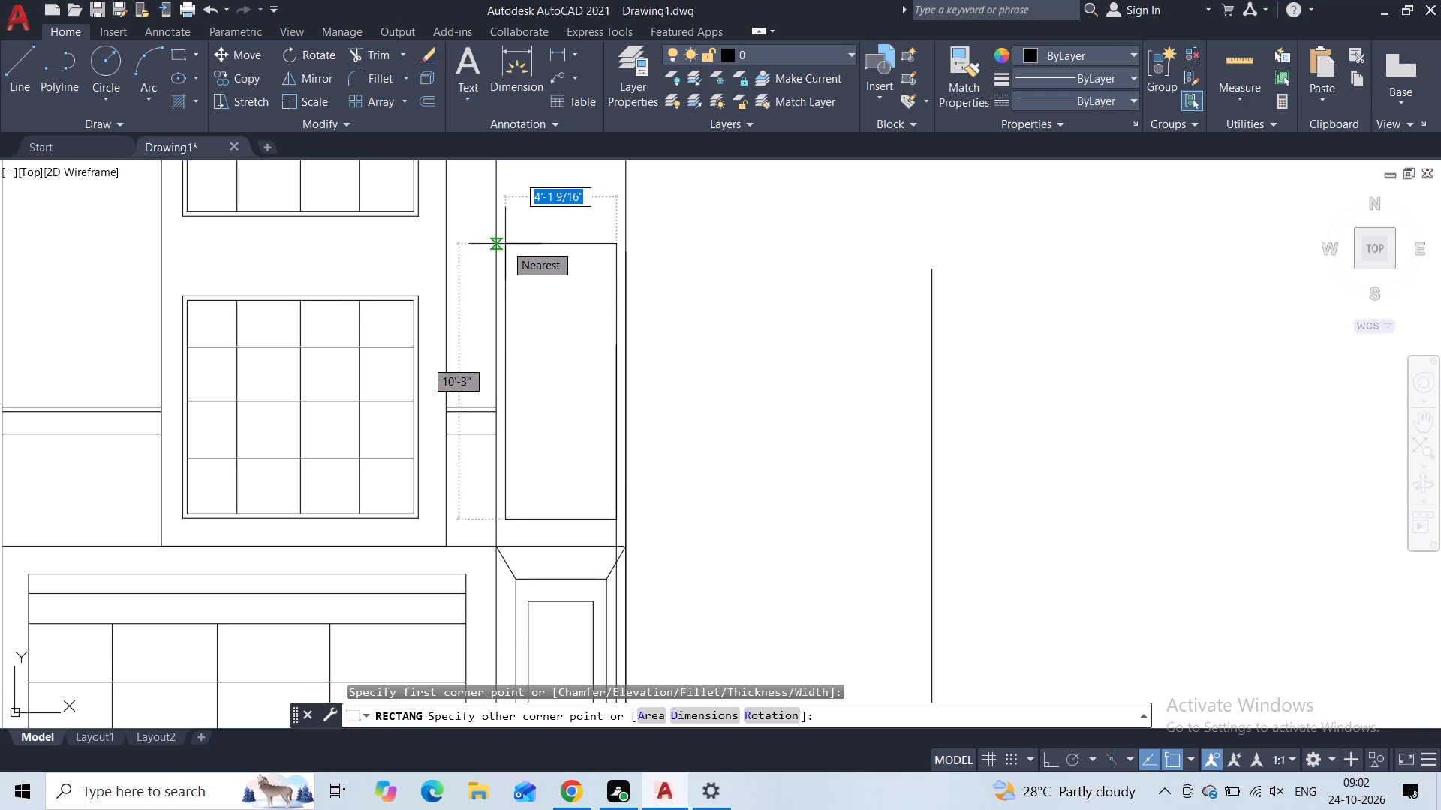
pyautogui.click(505, 244)
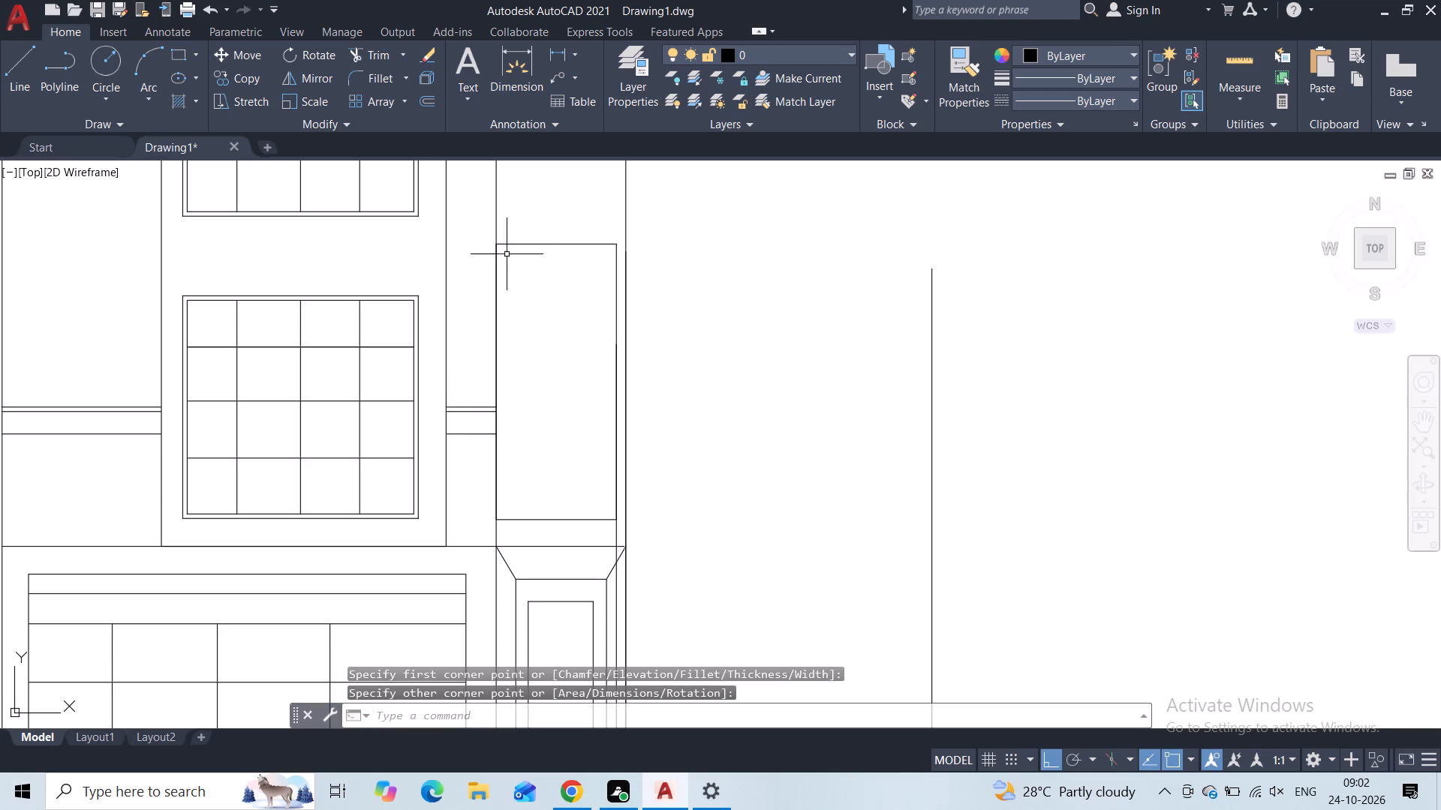
# Stretch the new rectangle's left edge about 5 3/8" inward, leaving a gap to the side strip's left line.
pyautogui.click(497, 269)
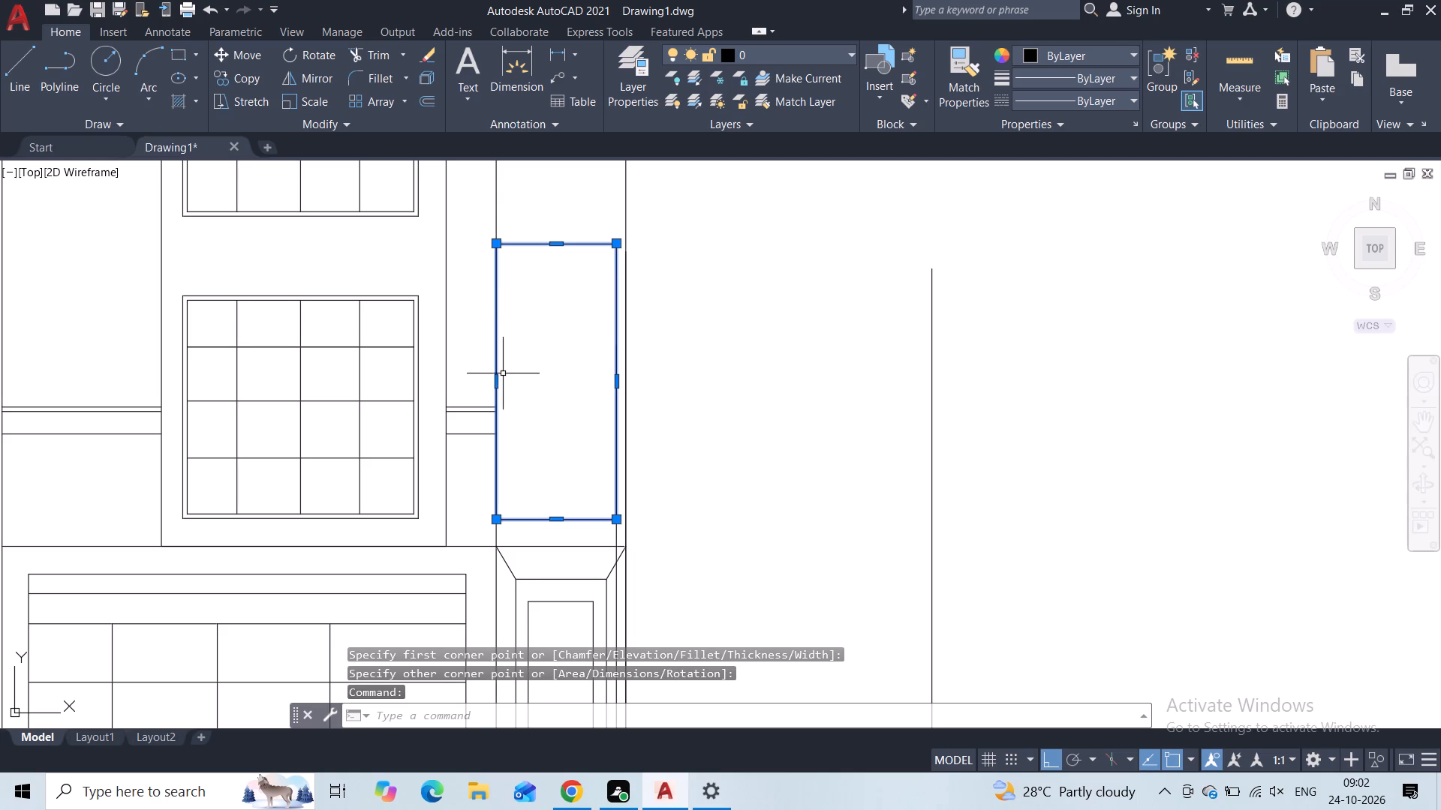
pyautogui.click(499, 380)
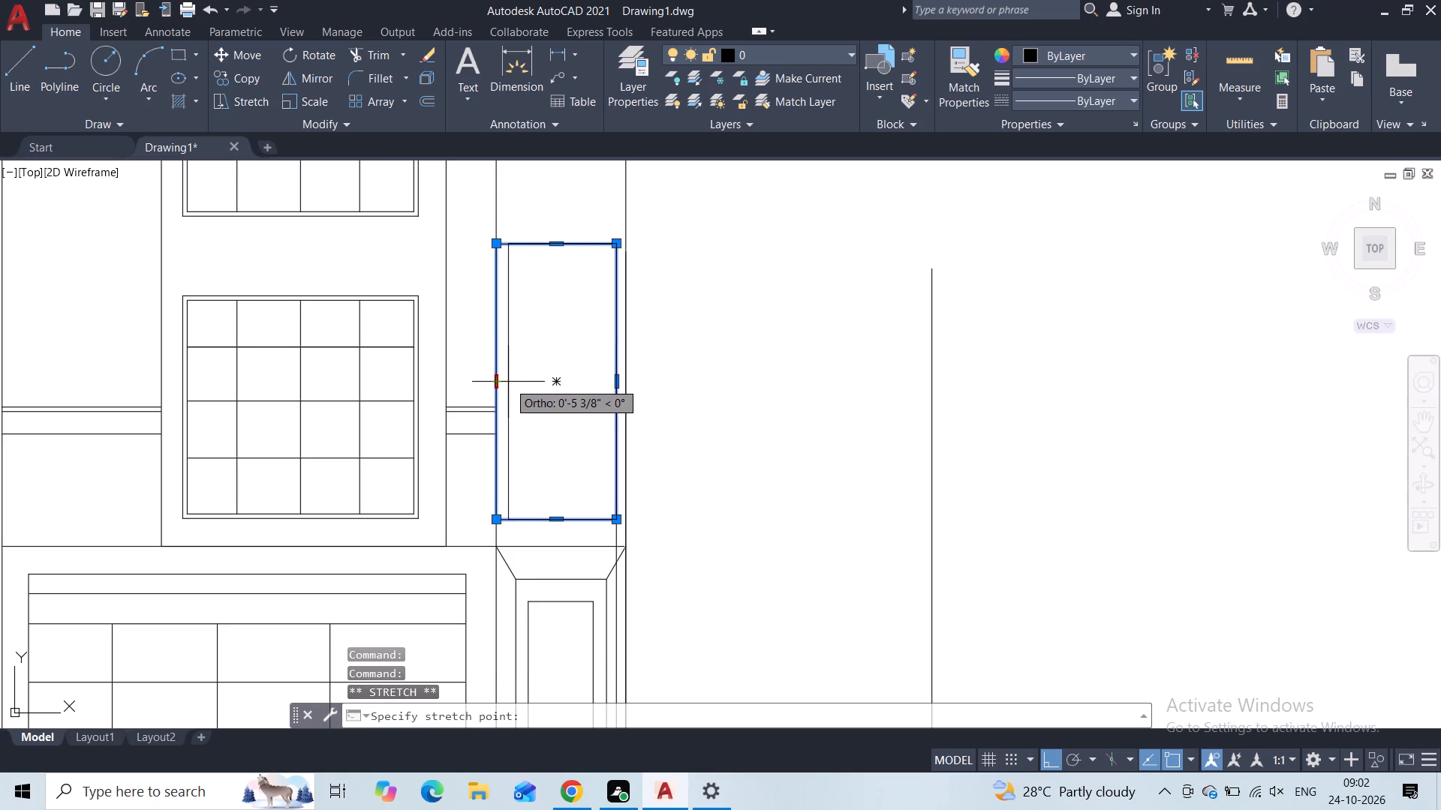
pyautogui.click(507, 382)
pyautogui.press('Escape')
pyautogui.click(554, 229)
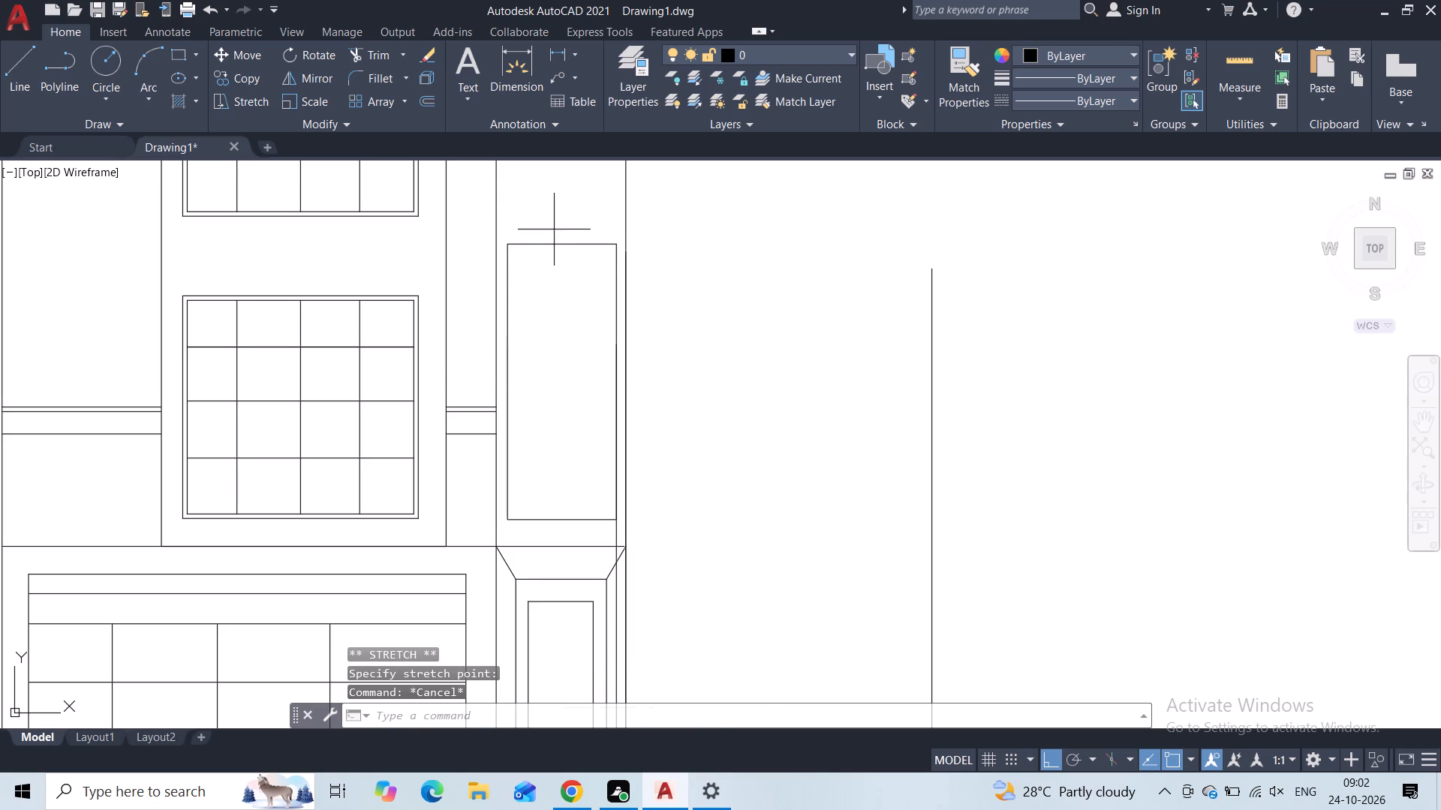
pyautogui.click(548, 298)
pyautogui.moveTo(564, 238); pyautogui.dragTo(507, 400, button='middle')
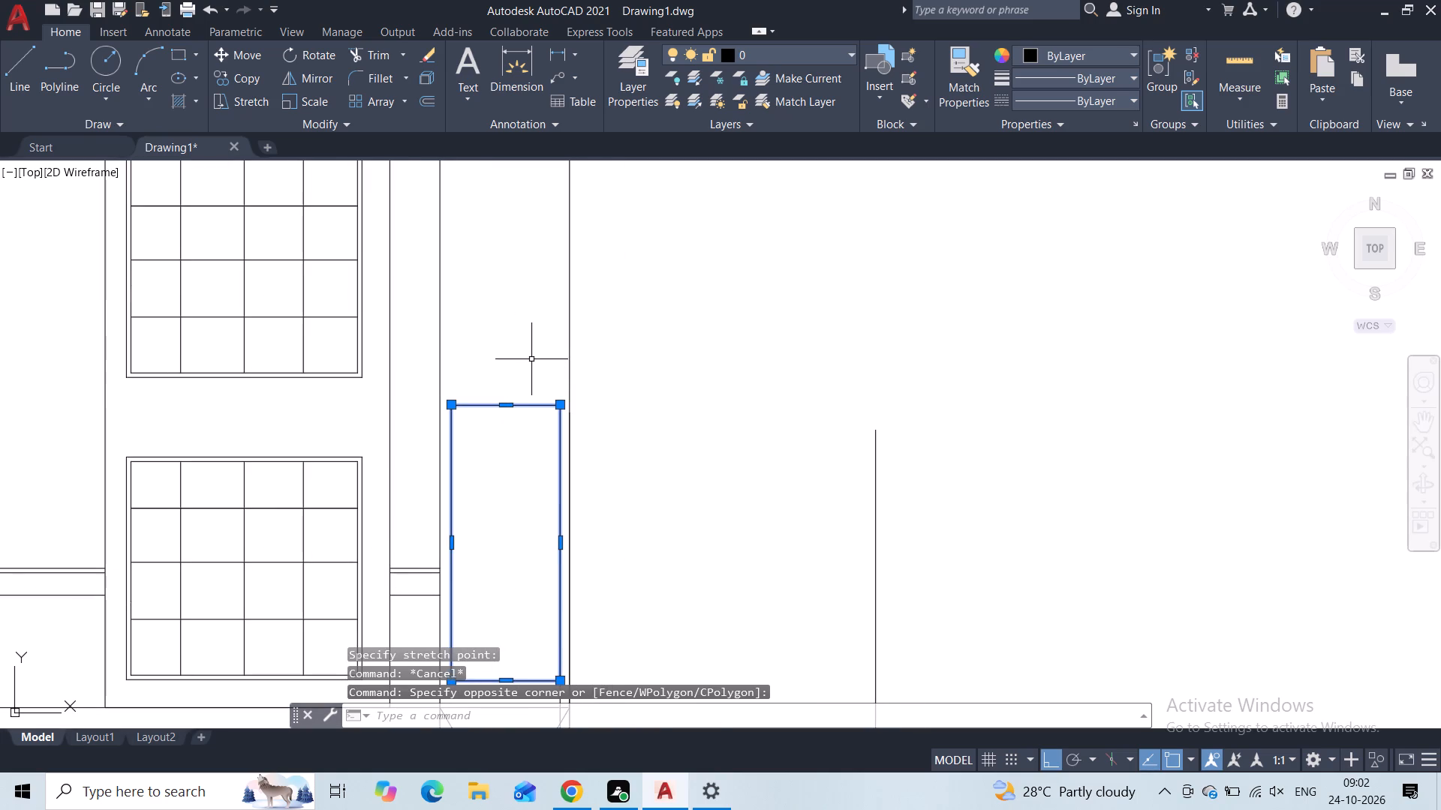
pyautogui.press('Escape')
# Draw a three-sided line outline on top of the tall rectangle, matching its width, to form a shallow header.
pyautogui.click(5, 68)
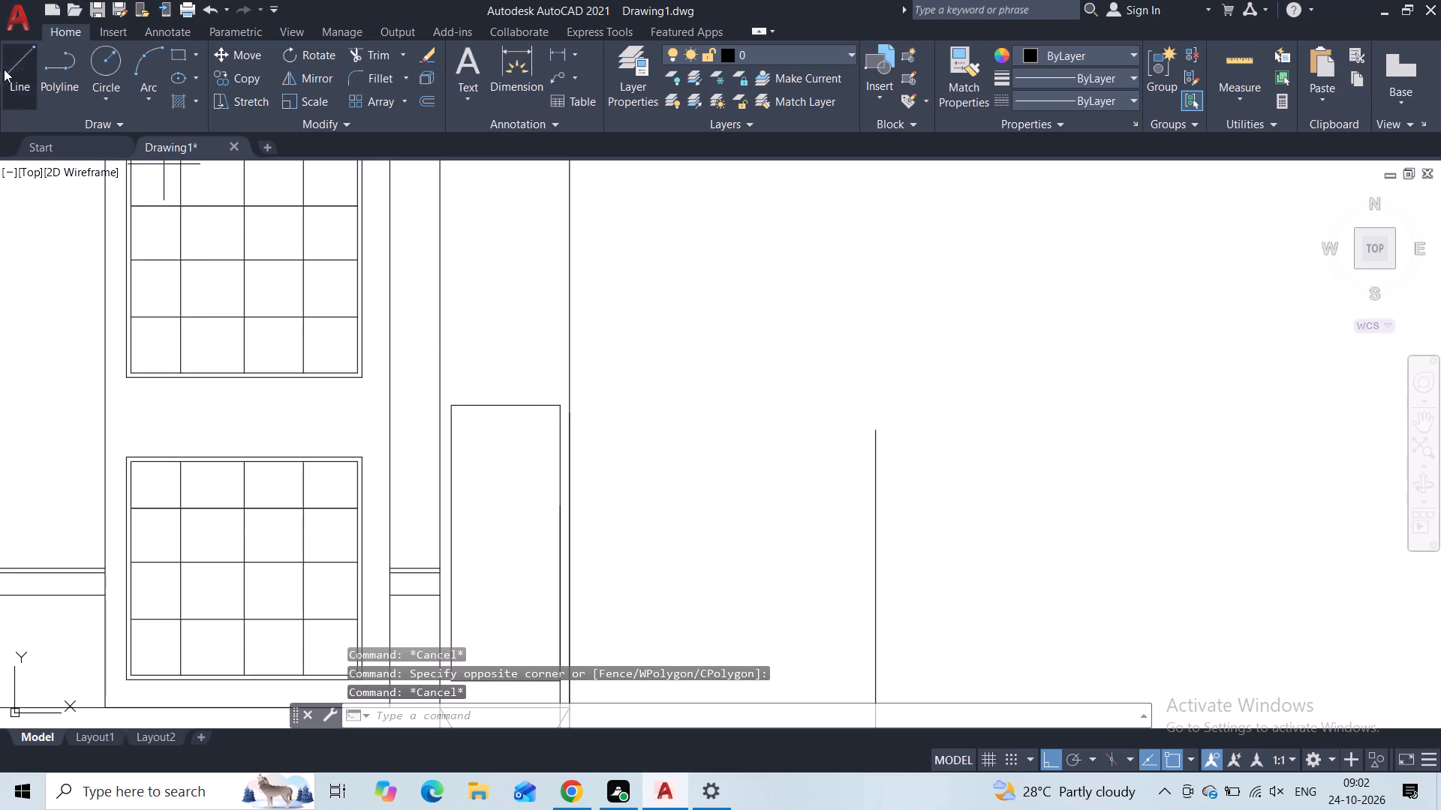
pyautogui.scroll(2, 435, 406)
pyautogui.click(469, 400)
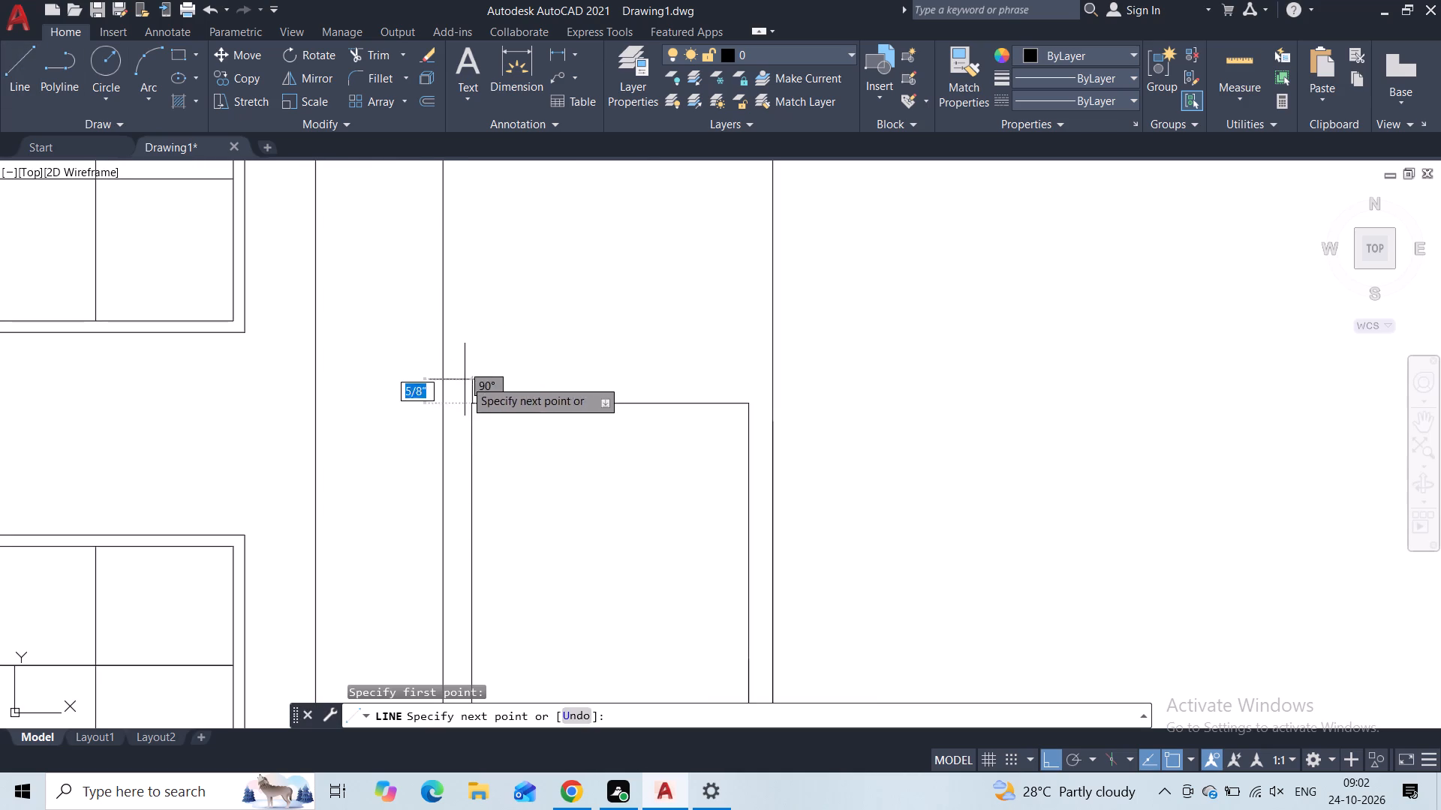
pyautogui.click(462, 352)
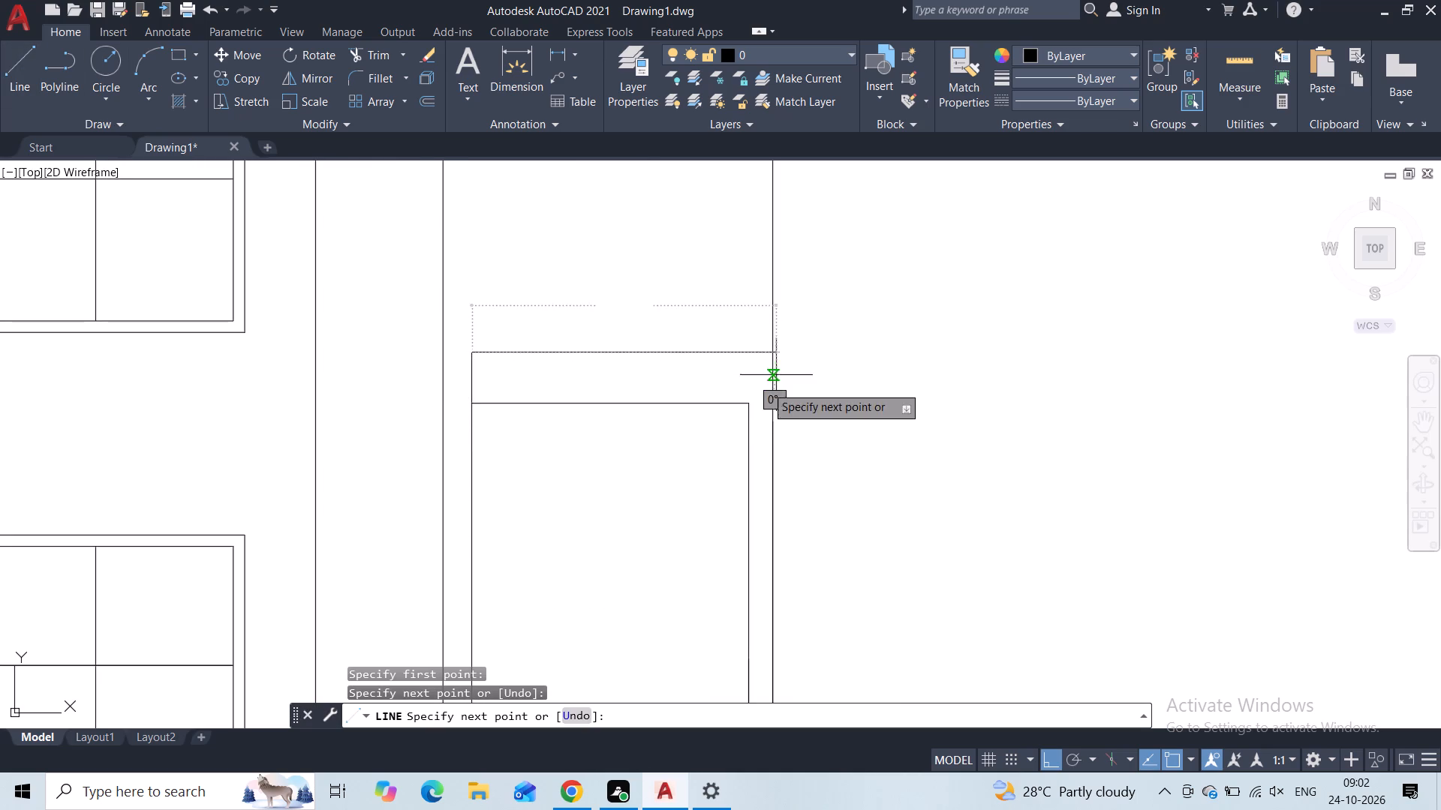
pyautogui.click(748, 358)
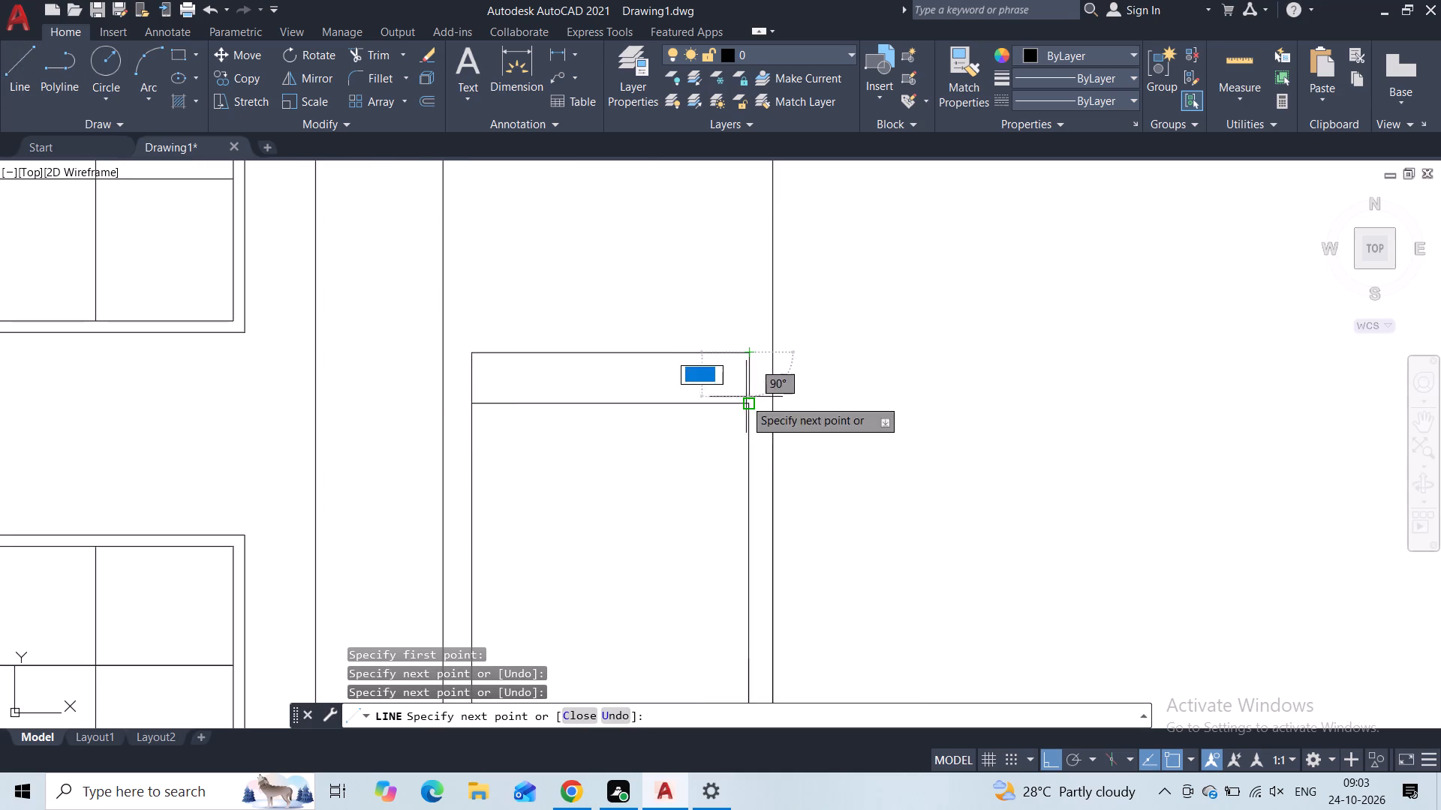
pyautogui.click(745, 405)
pyautogui.press('Escape')
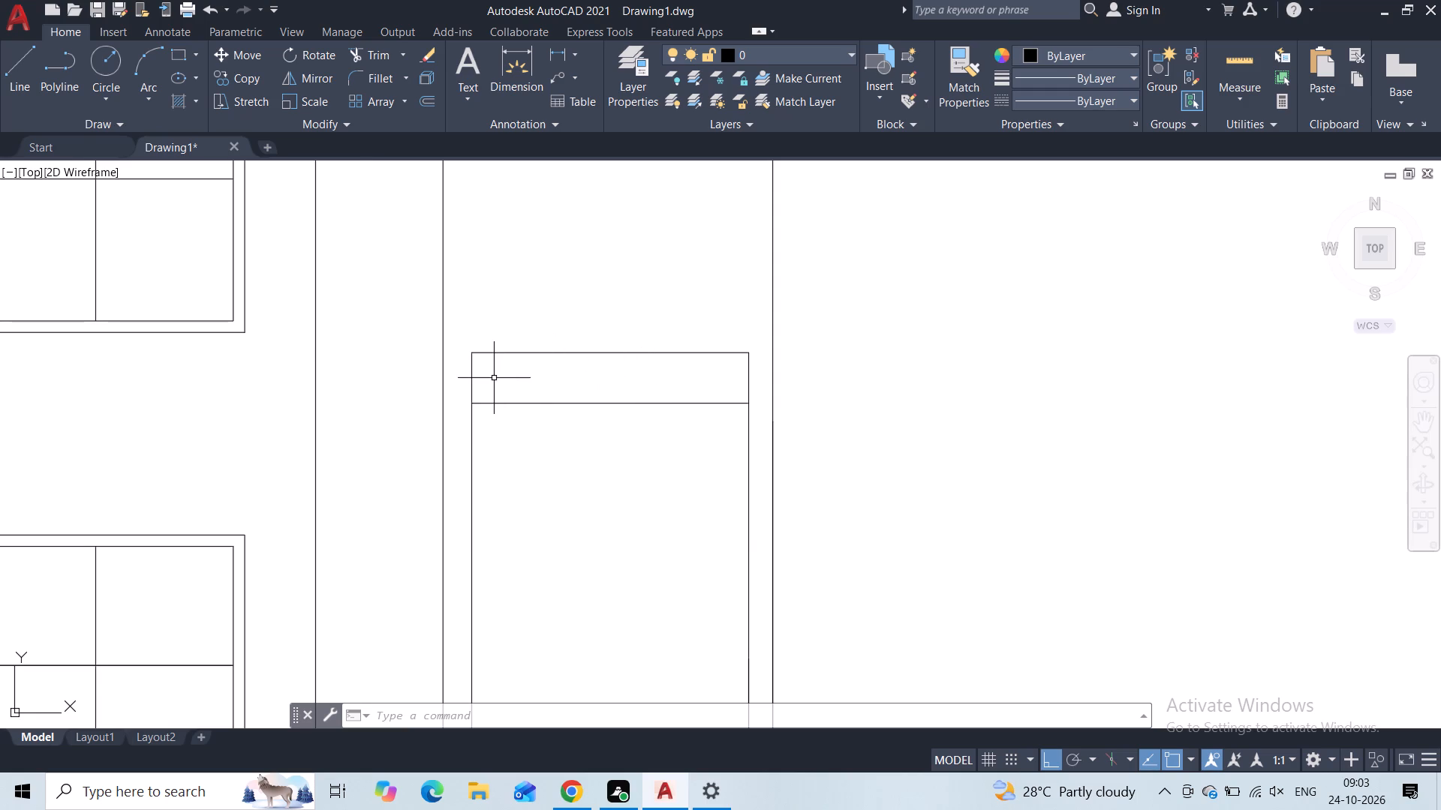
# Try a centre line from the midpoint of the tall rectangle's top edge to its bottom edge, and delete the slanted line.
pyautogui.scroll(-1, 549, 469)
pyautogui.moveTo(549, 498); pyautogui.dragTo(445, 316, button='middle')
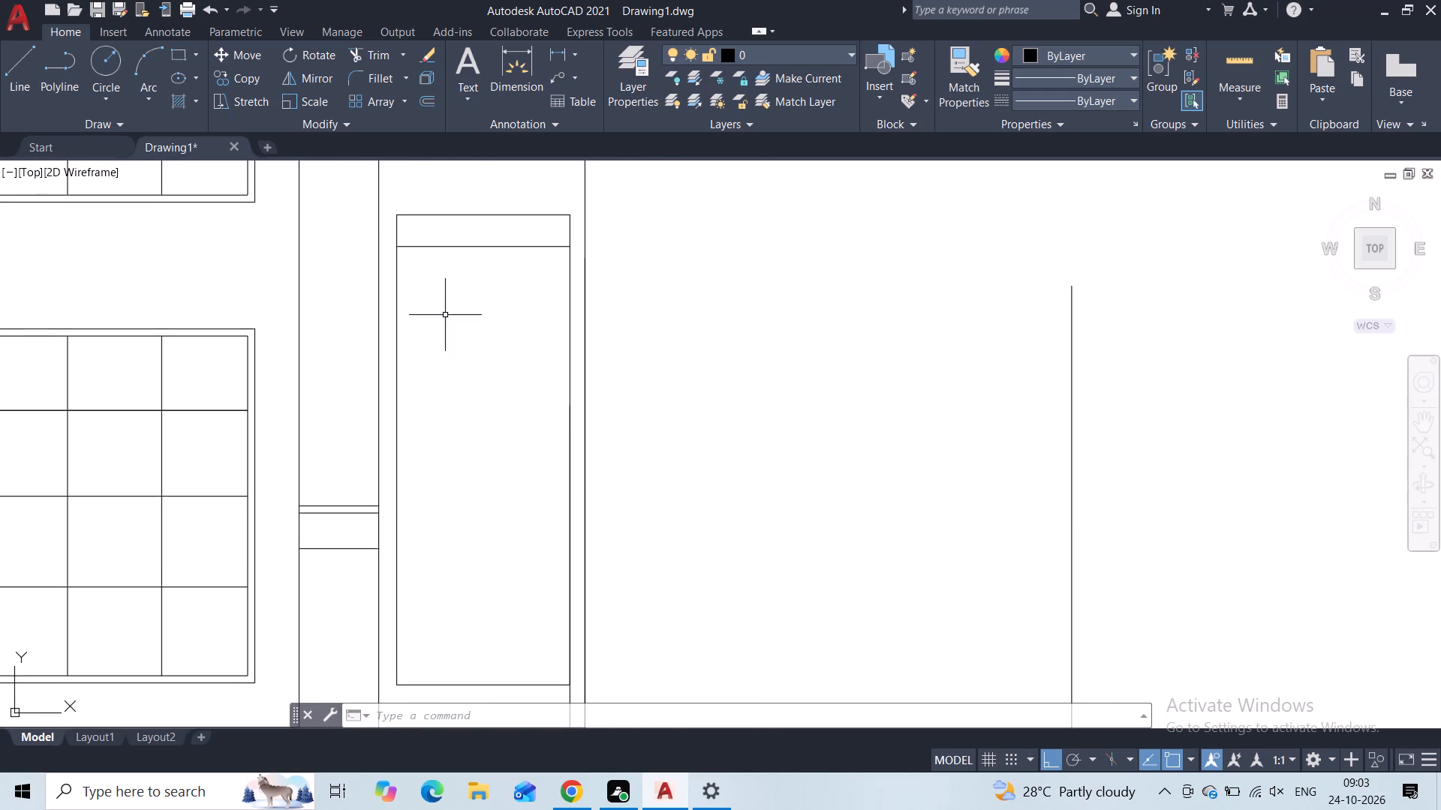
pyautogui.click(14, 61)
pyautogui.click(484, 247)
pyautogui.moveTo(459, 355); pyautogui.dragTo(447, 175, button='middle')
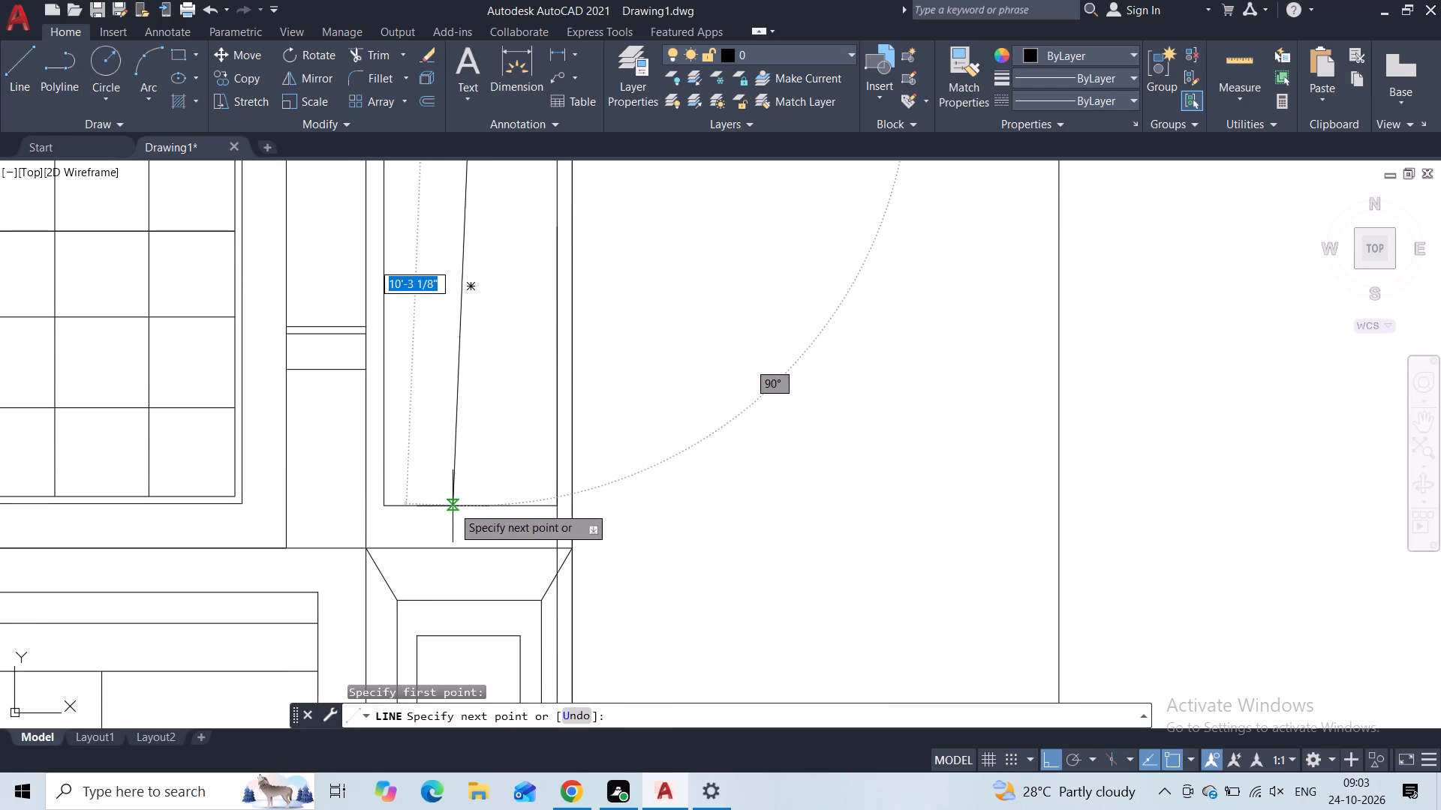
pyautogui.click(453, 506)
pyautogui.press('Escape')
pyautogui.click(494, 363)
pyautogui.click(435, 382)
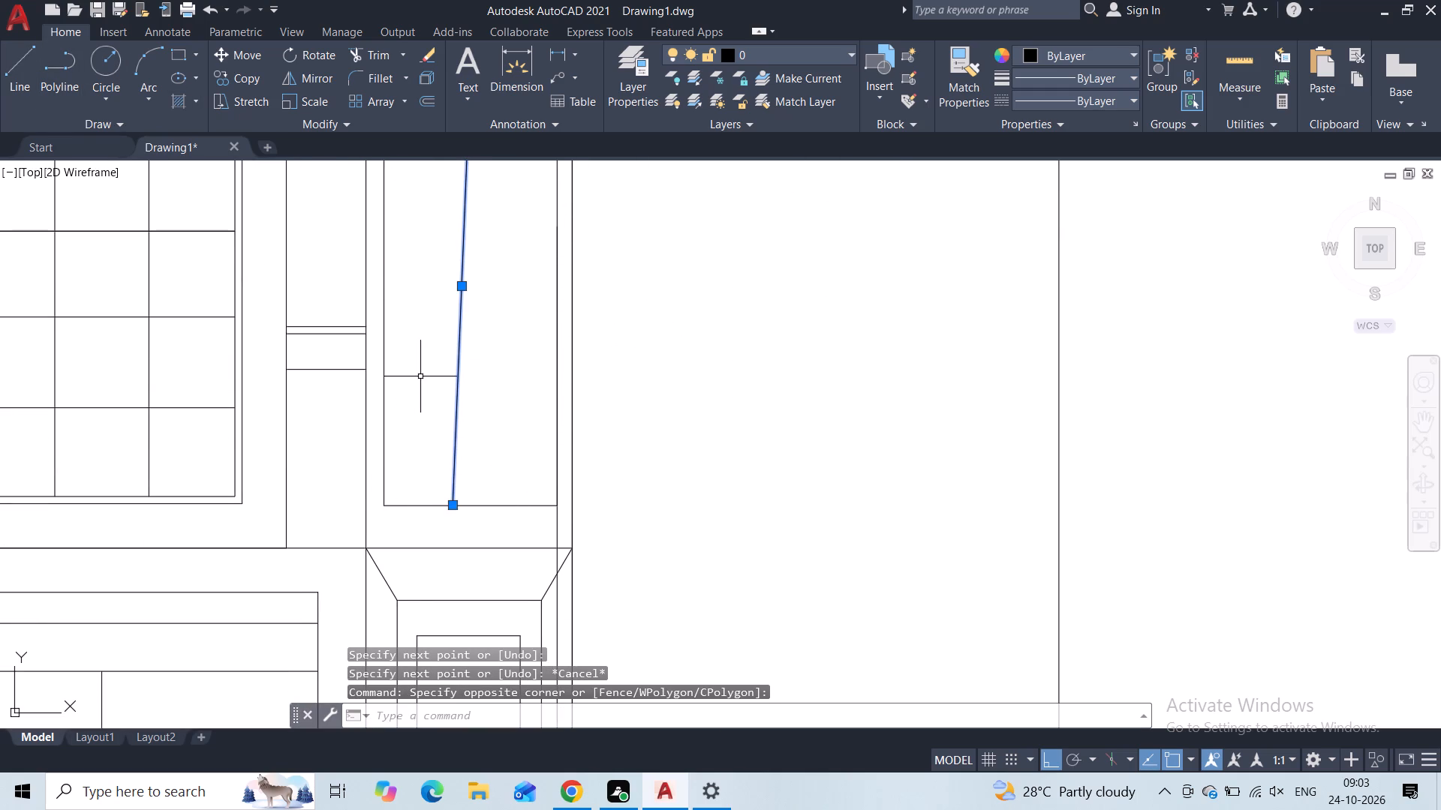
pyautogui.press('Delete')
# Draw a vertical centre line in the tall rectangle from its bottom edge's midpoint up to its top edge.
pyautogui.click(26, 66)
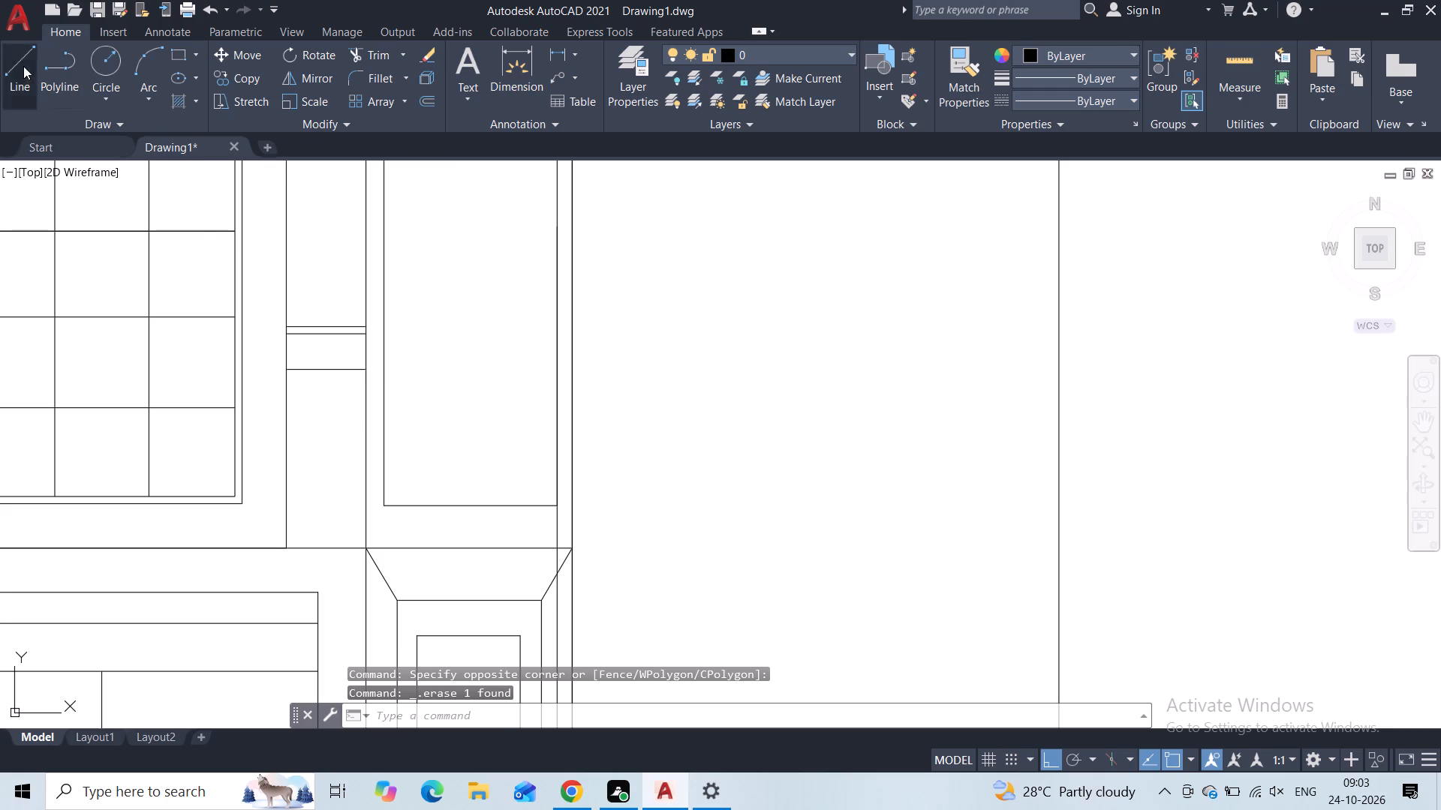
pyautogui.click(467, 508)
pyautogui.moveTo(457, 289); pyautogui.dragTo(384, 652, button='middle')
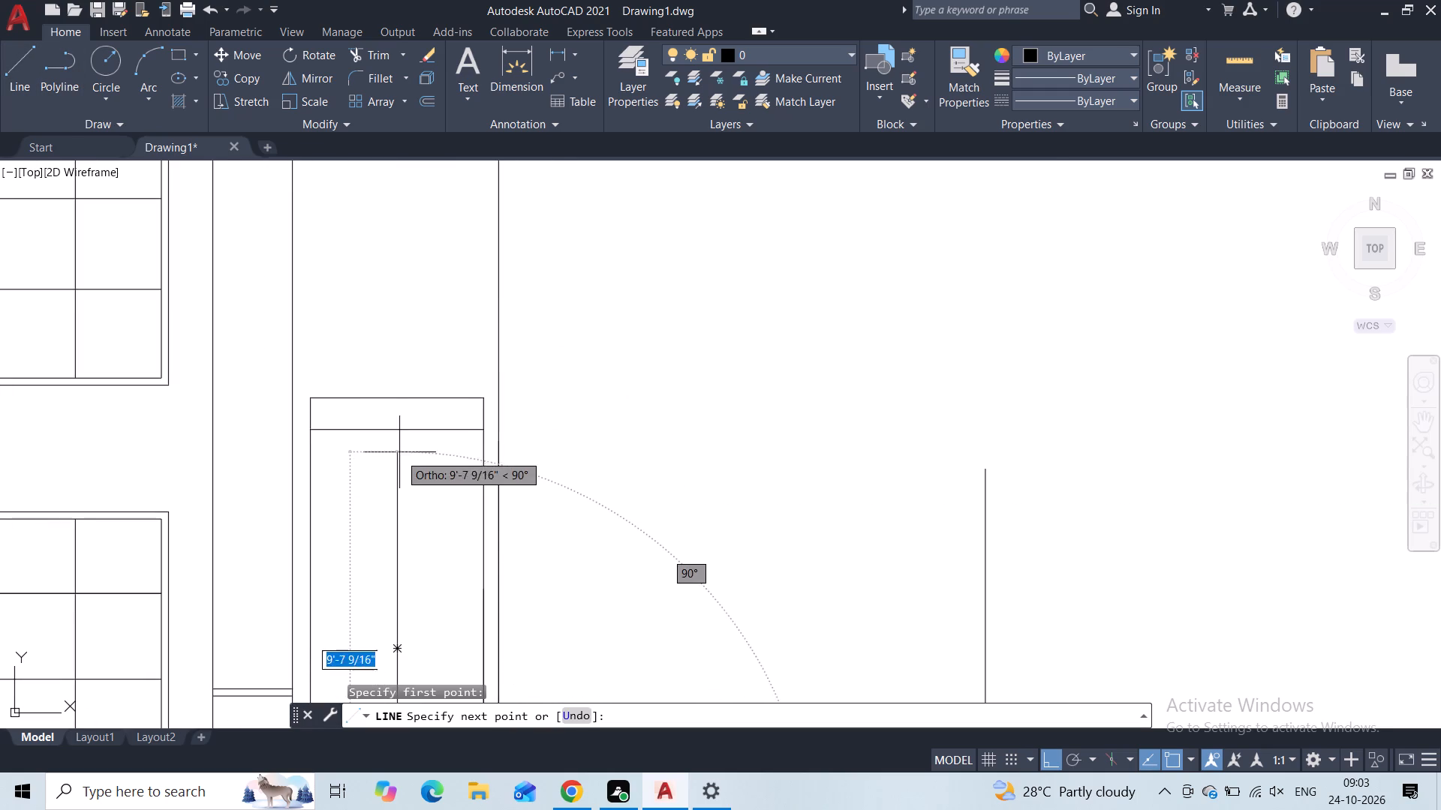
pyautogui.click(399, 427)
pyautogui.press('Escape')
# Draw a horizontal grid line in two halves from the centre line to both sides, about a quarter down the tall rectangle.
pyautogui.moveTo(434, 499); pyautogui.dragTo(434, 496, button='middle')
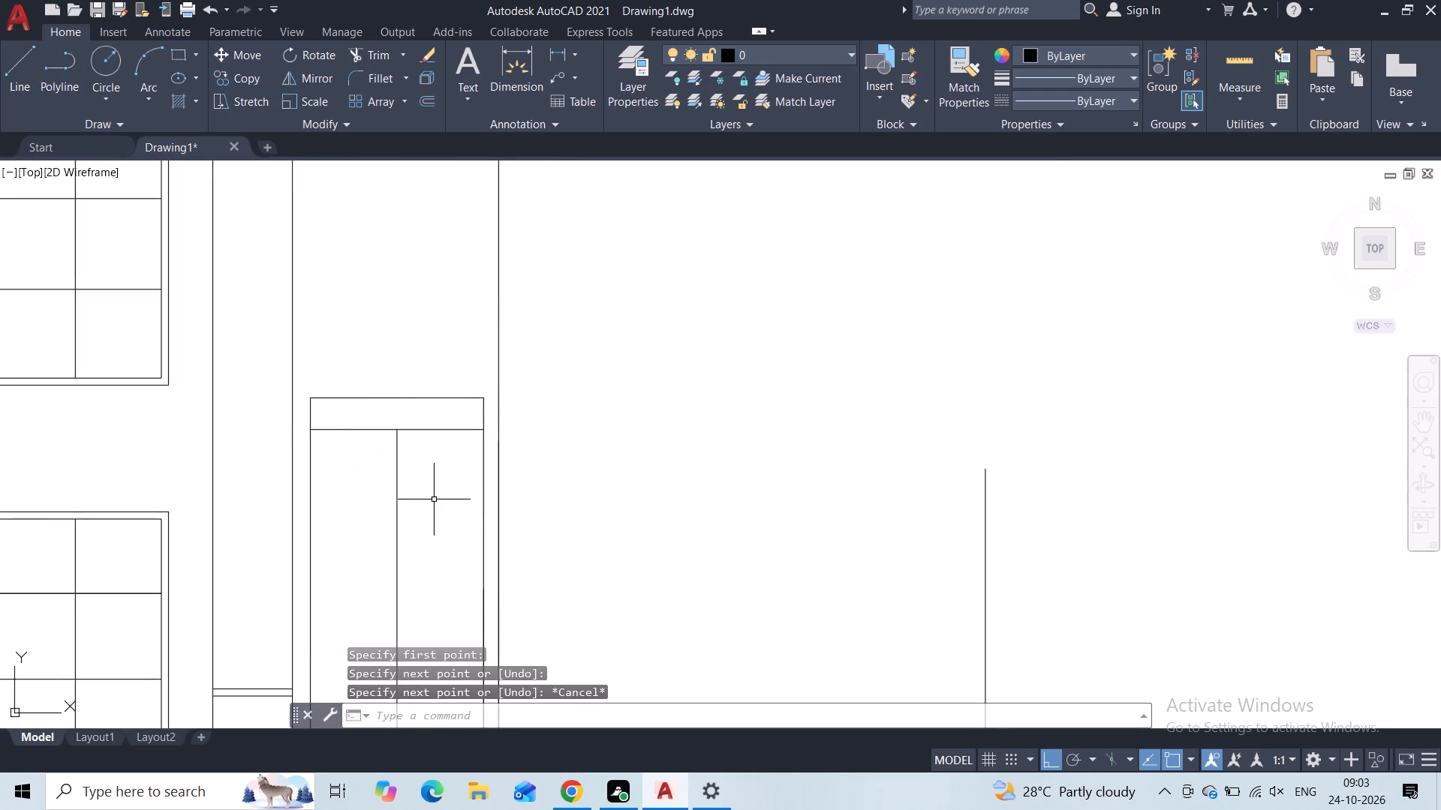
pyautogui.moveTo(434, 496); pyautogui.dragTo(430, 360, button='middle')
pyautogui.scroll(-1, 430, 359)
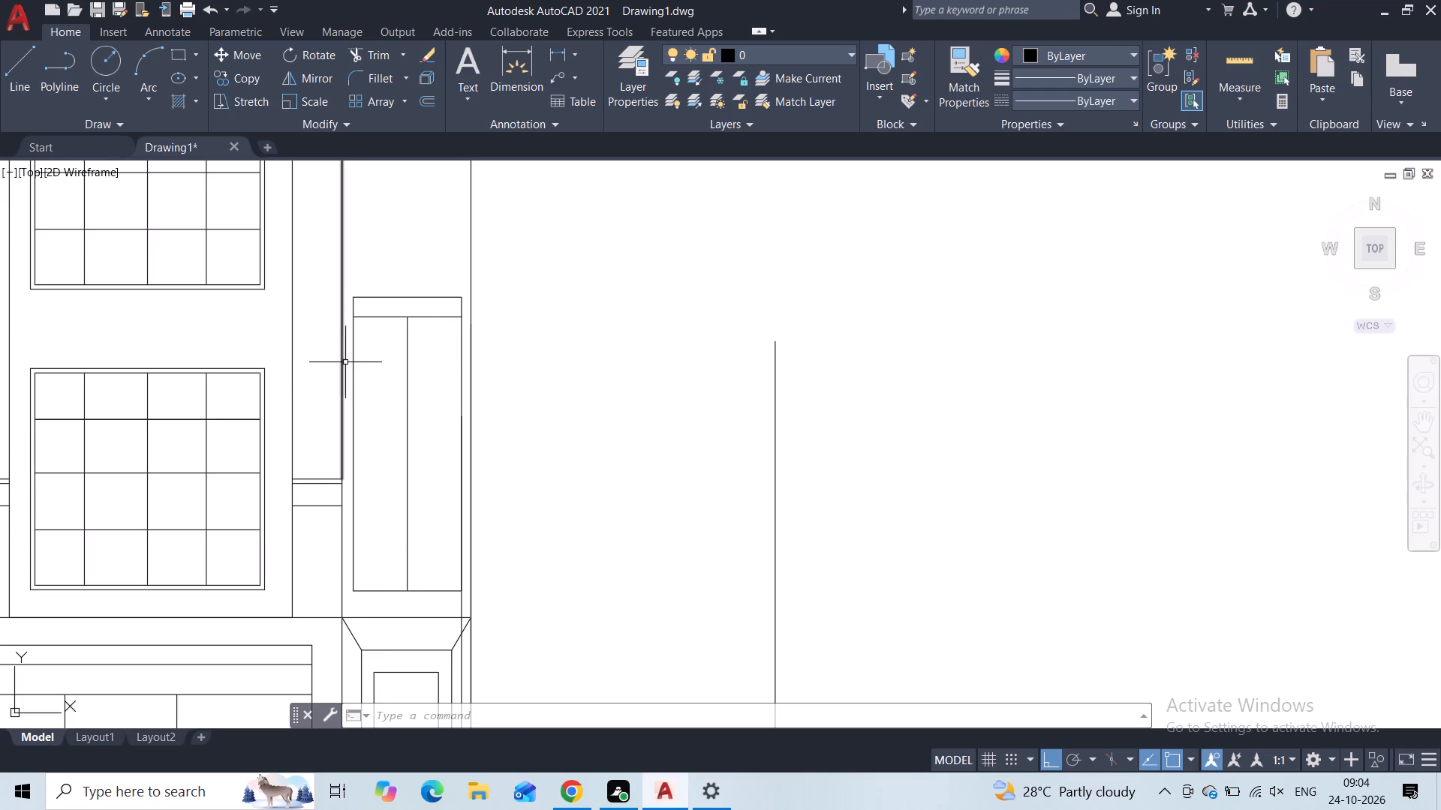
pyautogui.scroll(1, 365, 362)
pyautogui.click(23, 106)
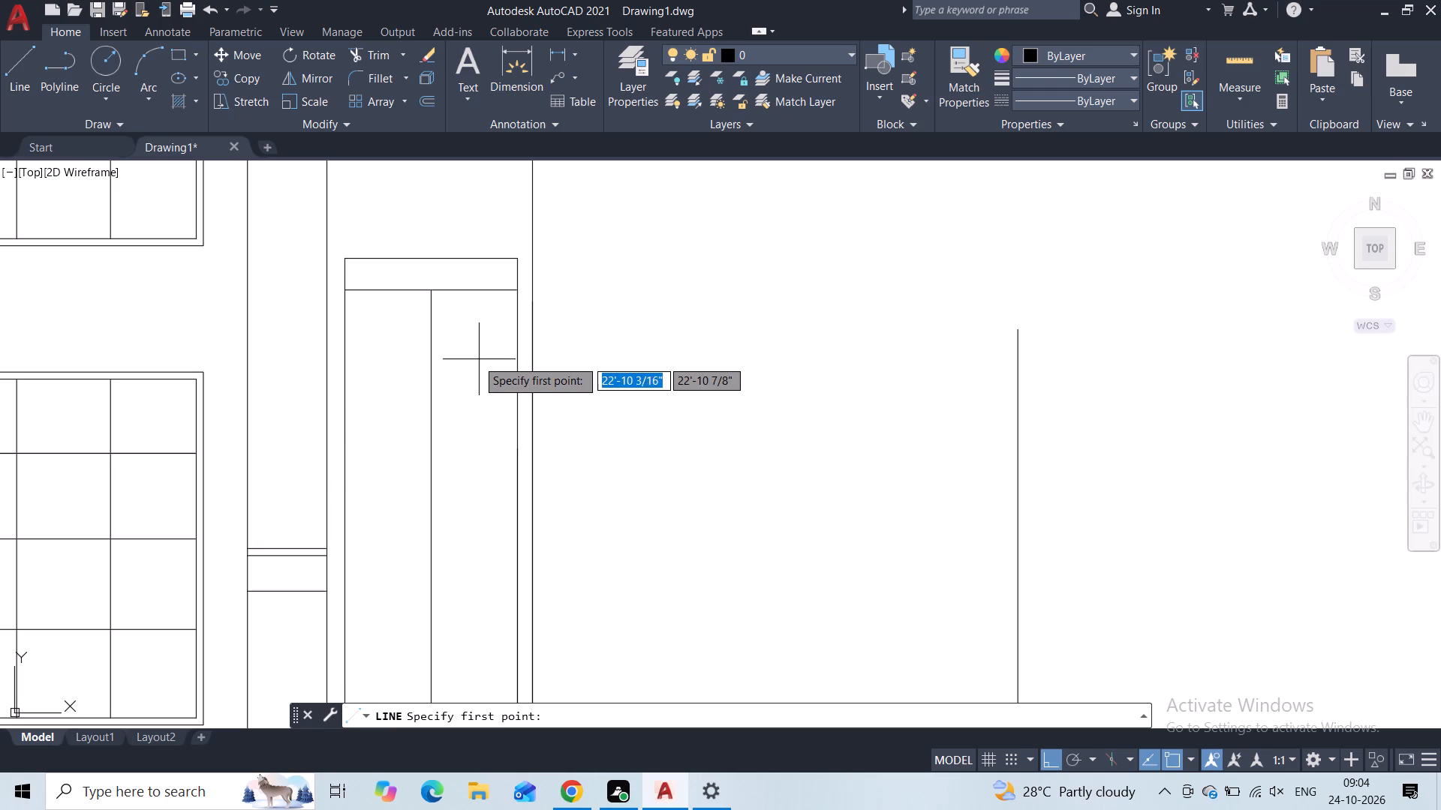
pyautogui.click(431, 394)
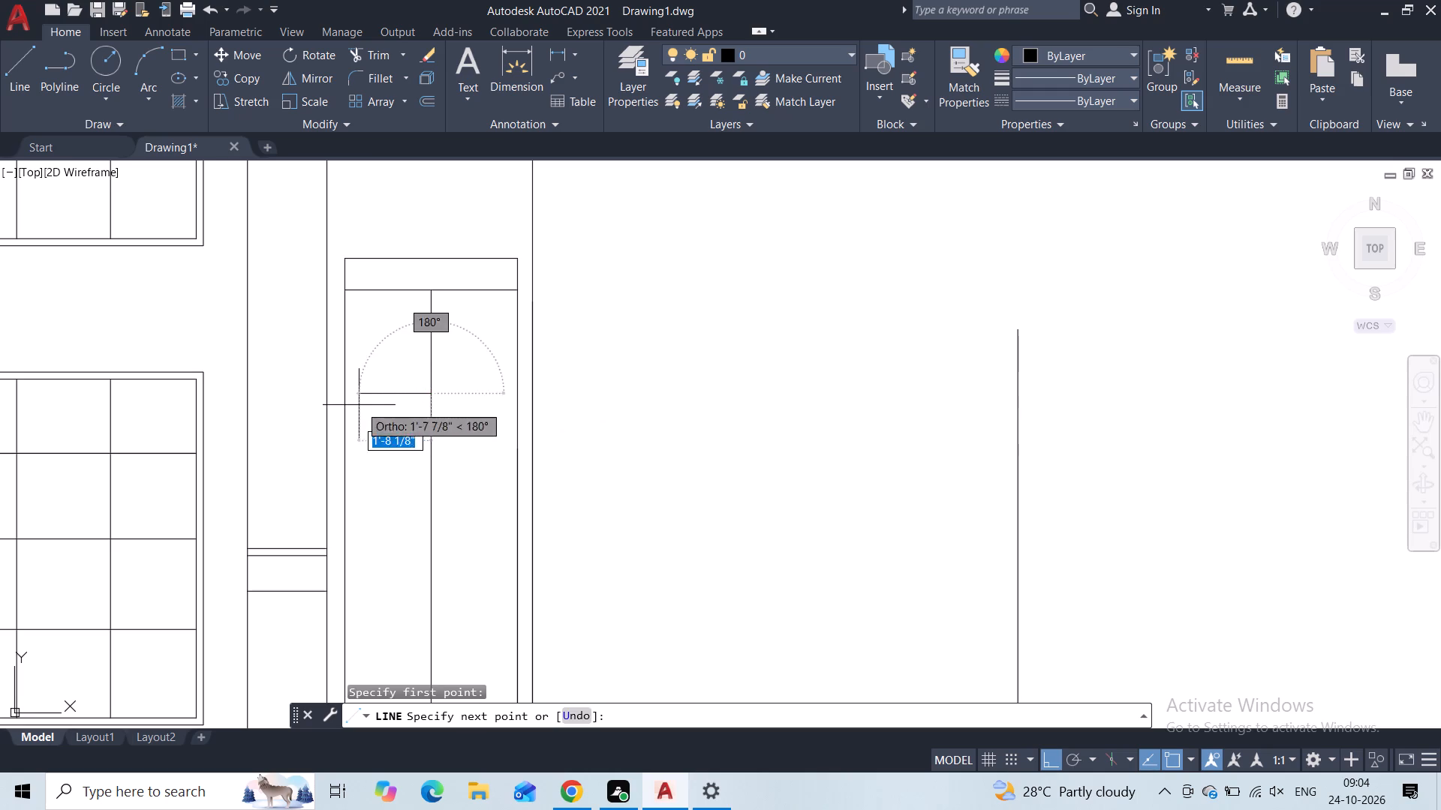
pyautogui.click(348, 400)
pyautogui.press('Escape')
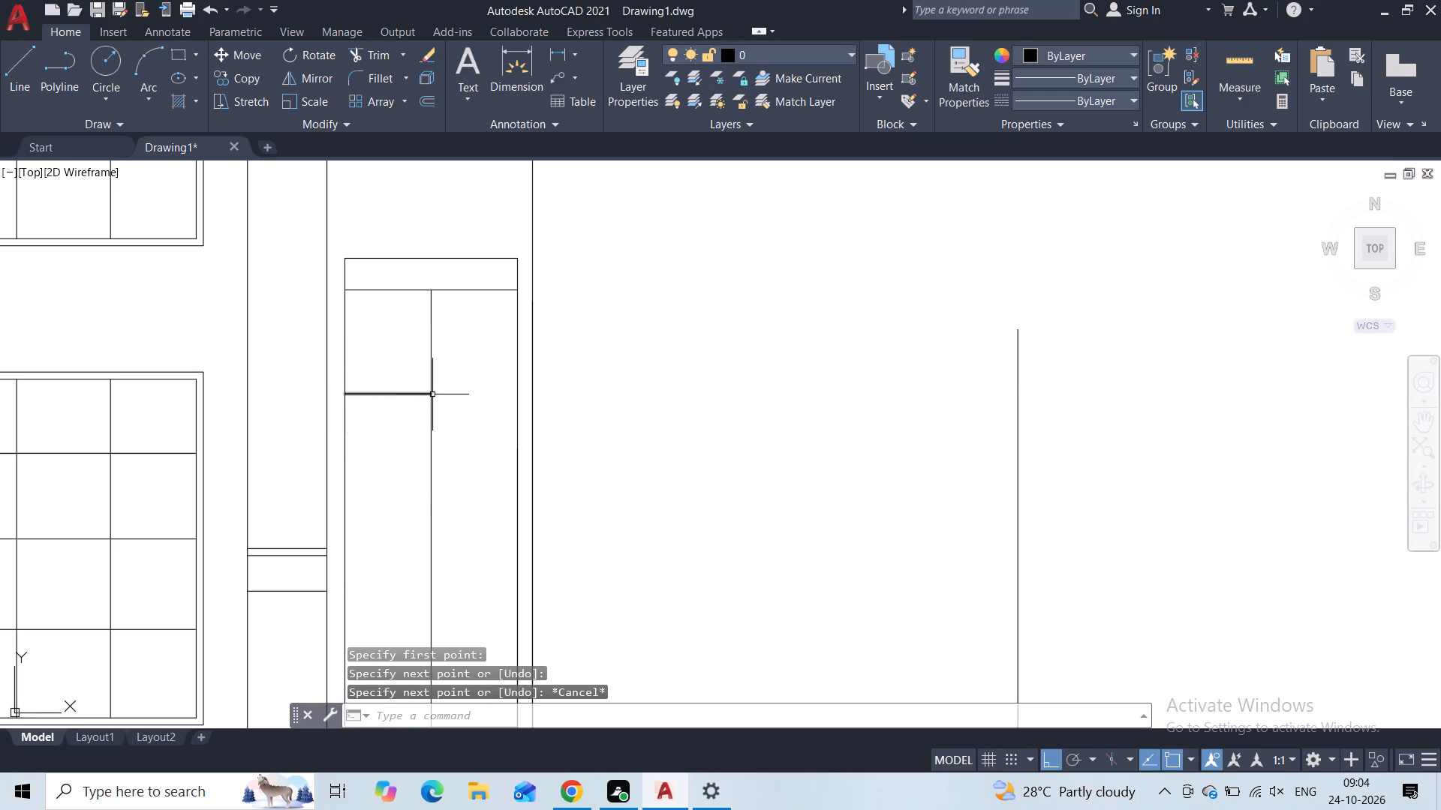
pyautogui.press('space')
pyautogui.click(433, 394)
pyautogui.click(522, 403)
pyautogui.press('Escape')
# Join the two halves of the tall rectangle's horizontal grid line into one line.
pyautogui.moveTo(429, 444); pyautogui.dragTo(429, 442, button='middle')
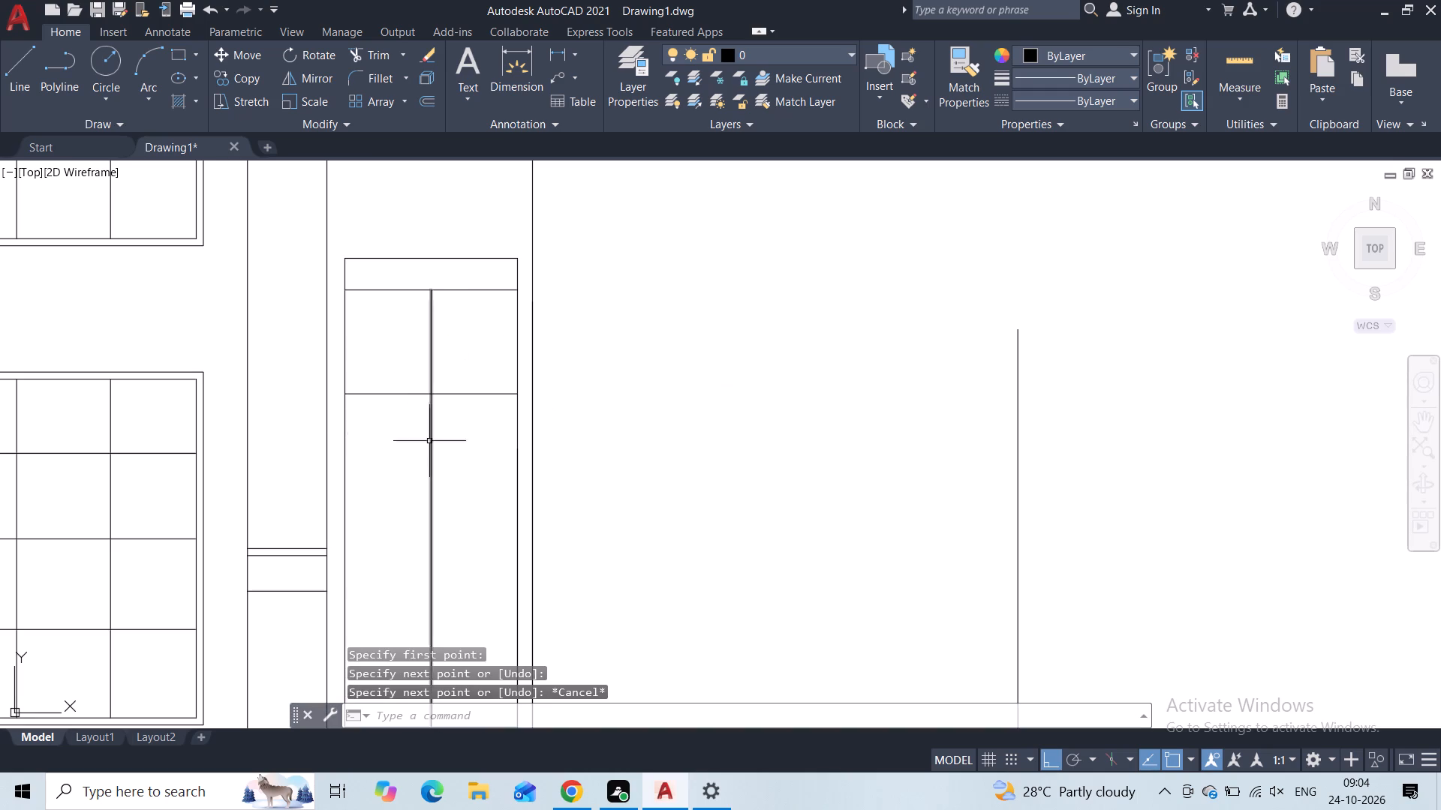
pyautogui.moveTo(429, 442); pyautogui.dragTo(414, 402, button='middle')
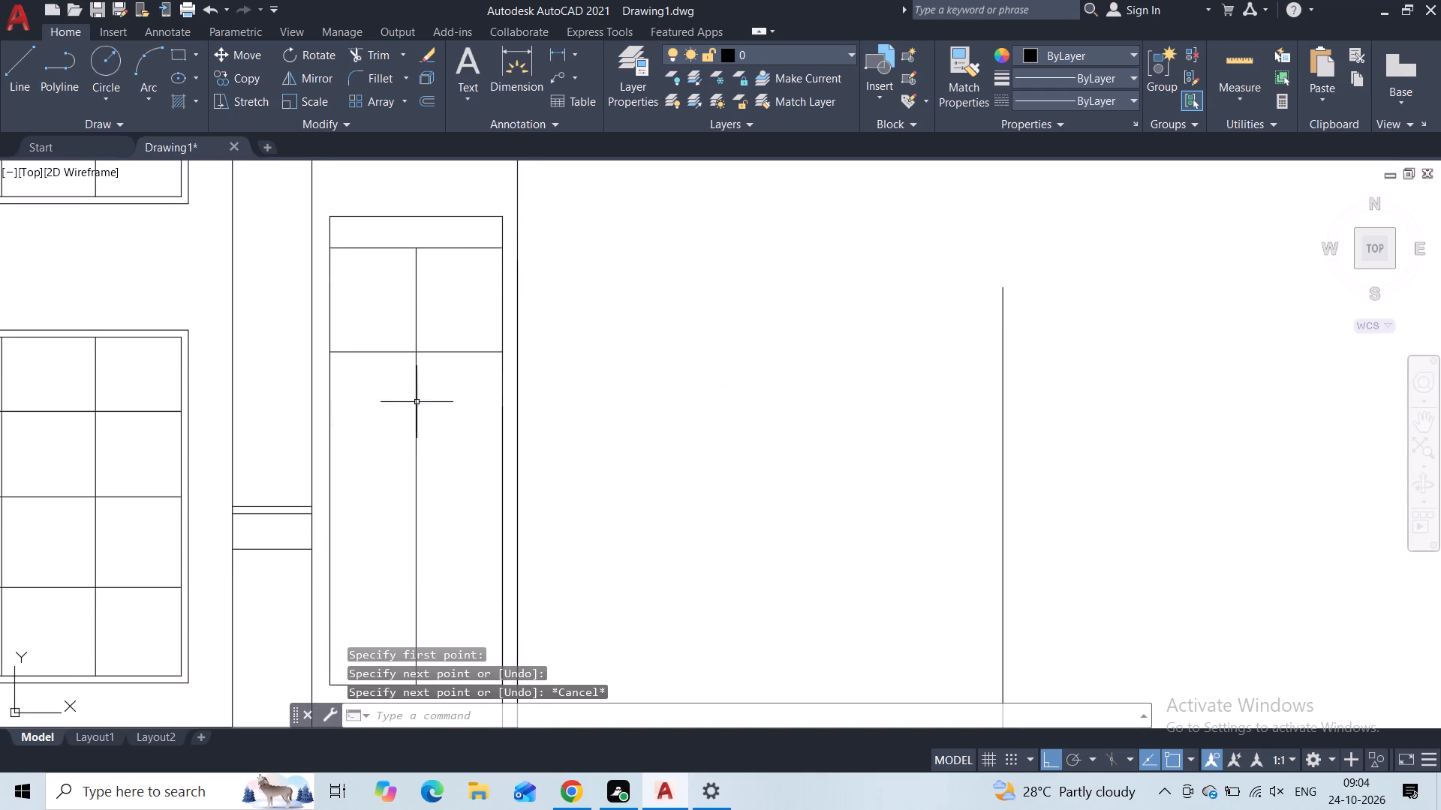
pyautogui.moveTo(436, 407); pyautogui.dragTo(431, 338, button='middle')
pyautogui.click(456, 262)
pyautogui.click(444, 335)
pyautogui.click(349, 283)
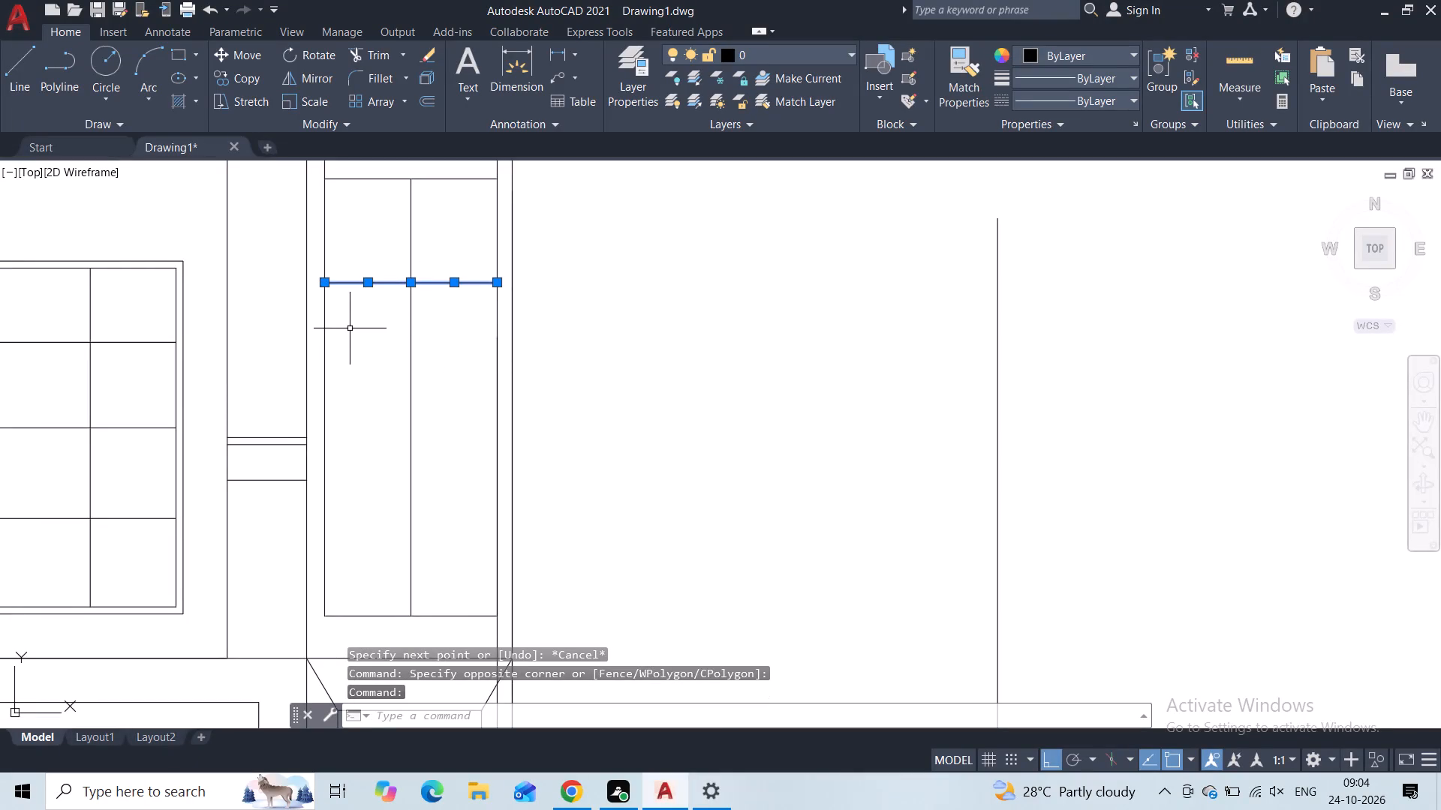
pyautogui.press('j')
pyautogui.press('Return')
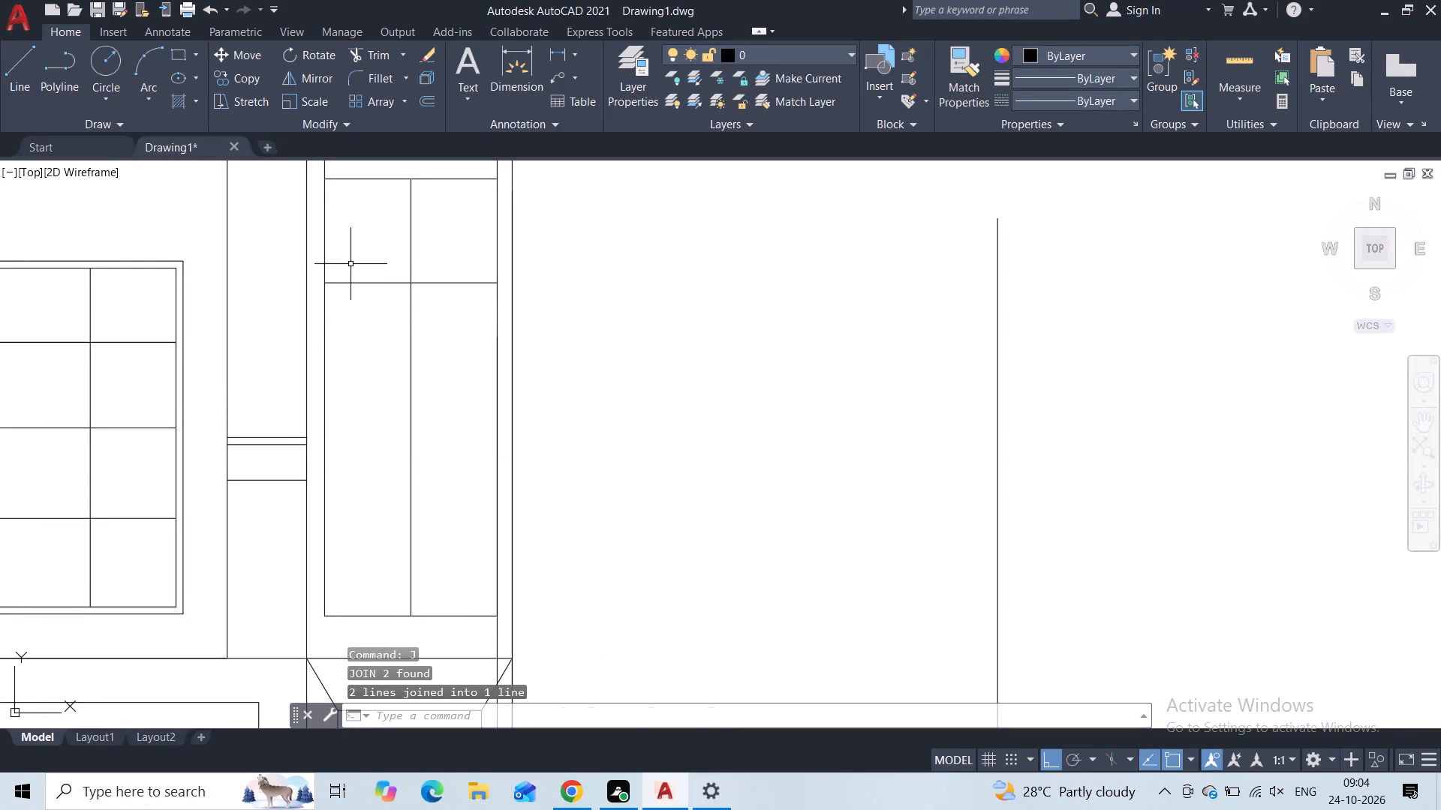
# Copy the joined grid line straight down about 2'-8" and about 4'-10" to divide the tall rectangle into four rows.
pyautogui.click(350, 264)
pyautogui.click(350, 283)
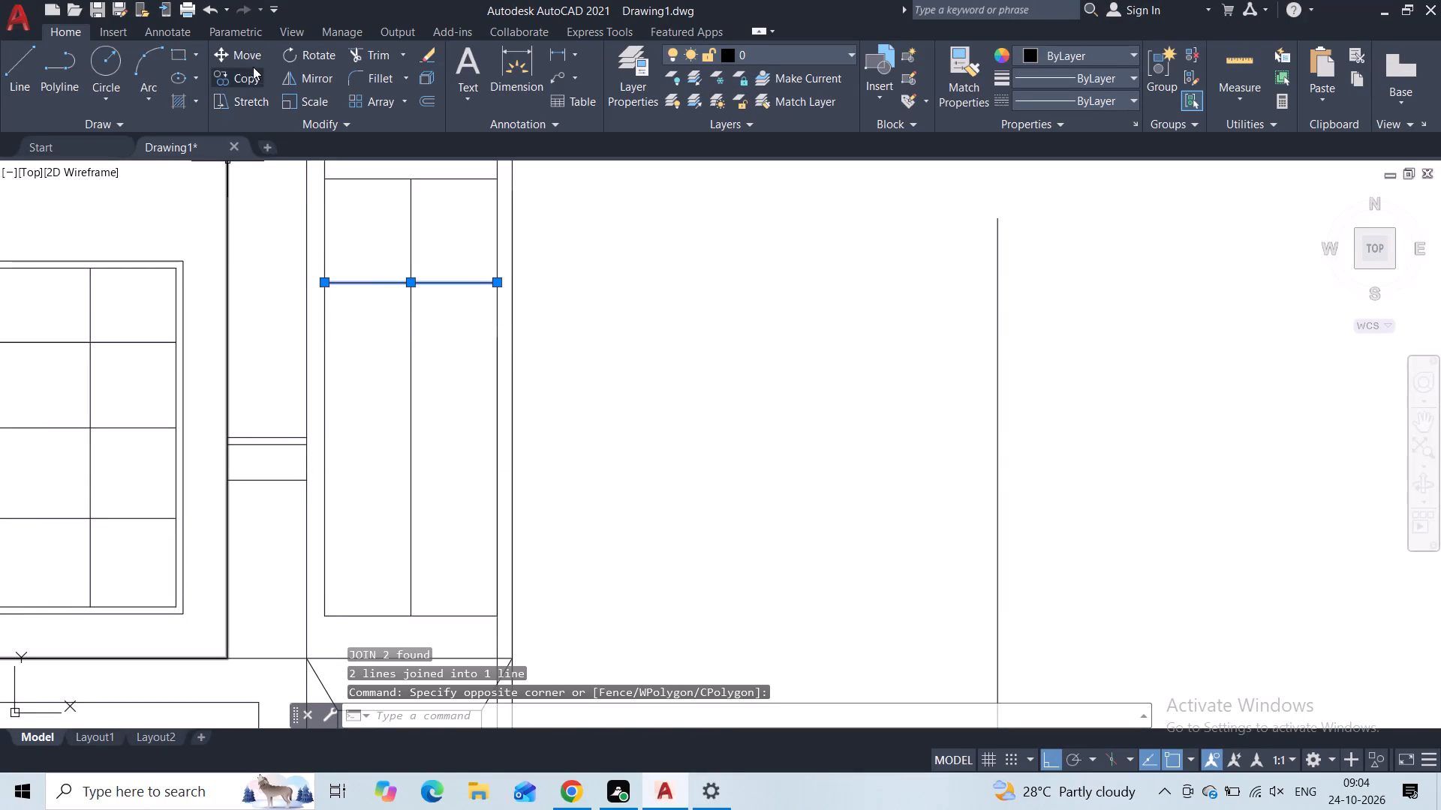
pyautogui.click(250, 75)
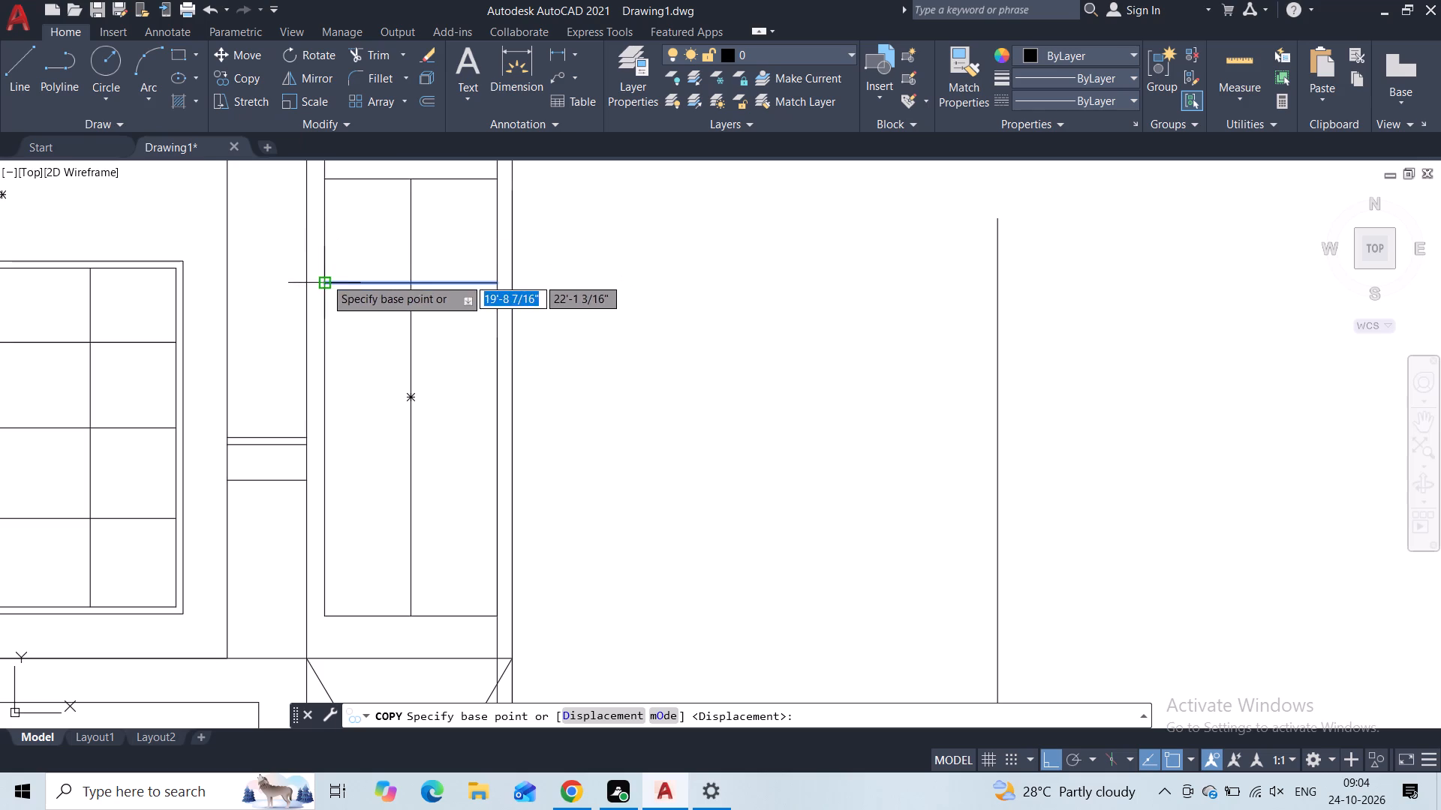
pyautogui.click(324, 277)
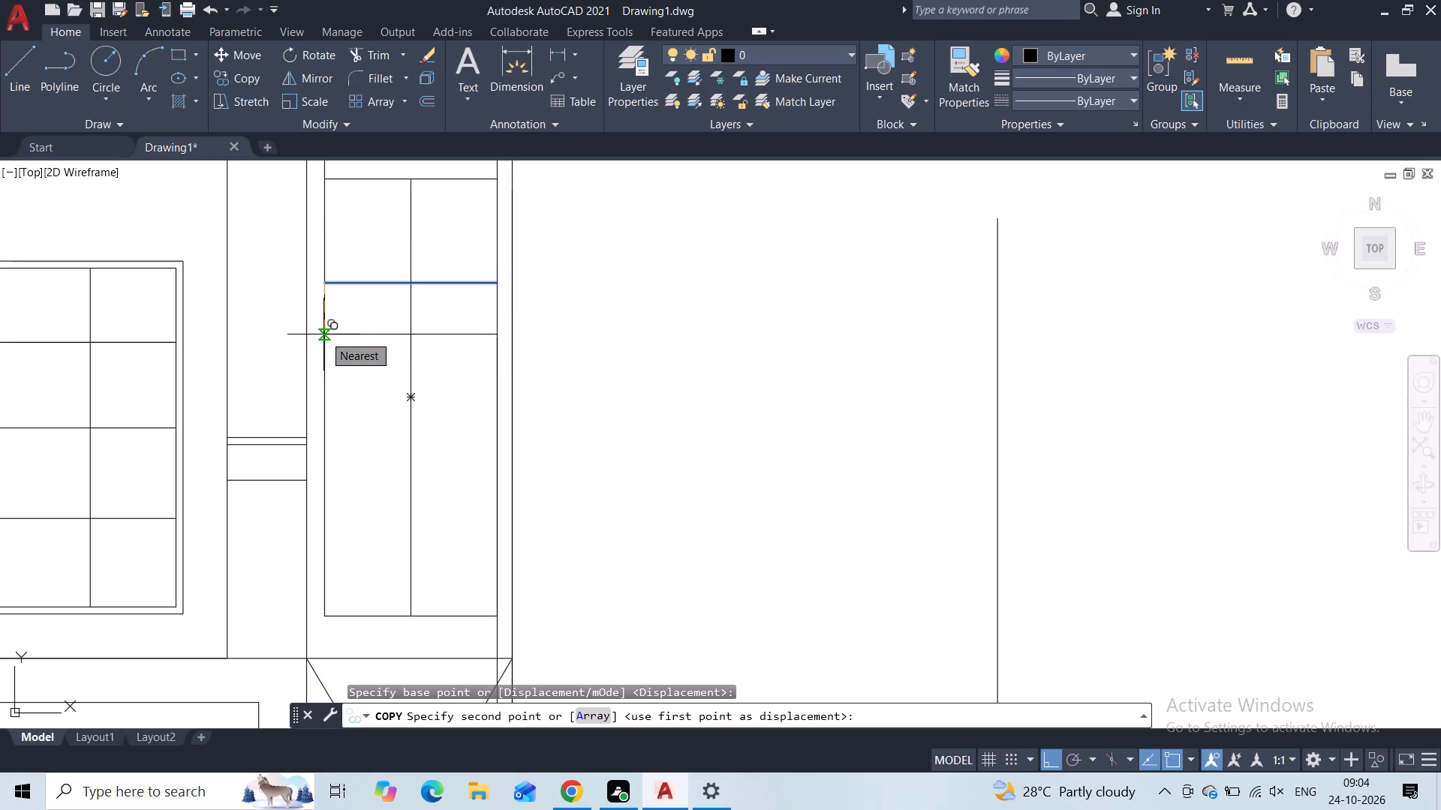
pyautogui.click(321, 401)
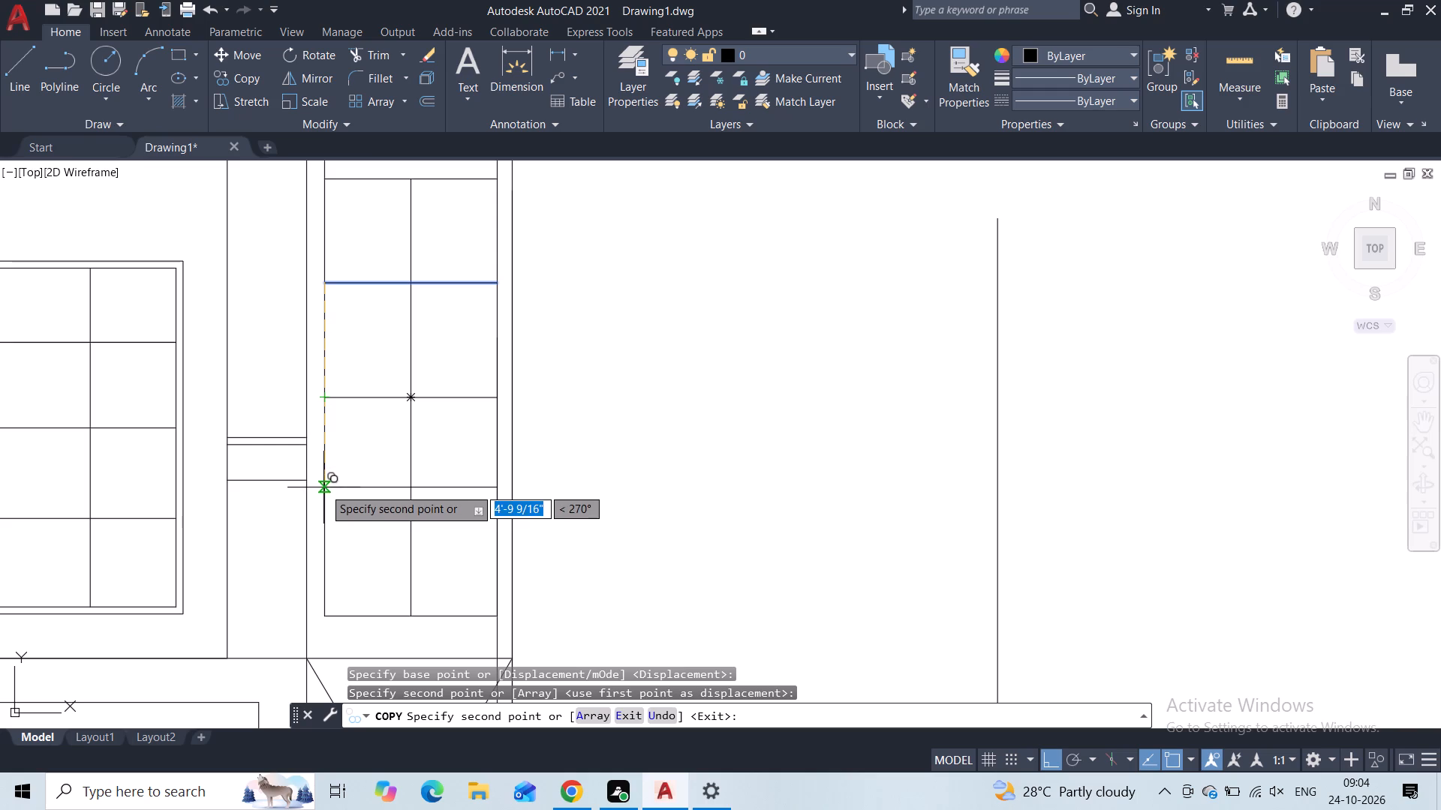
pyautogui.click(323, 489)
pyautogui.press('Escape')
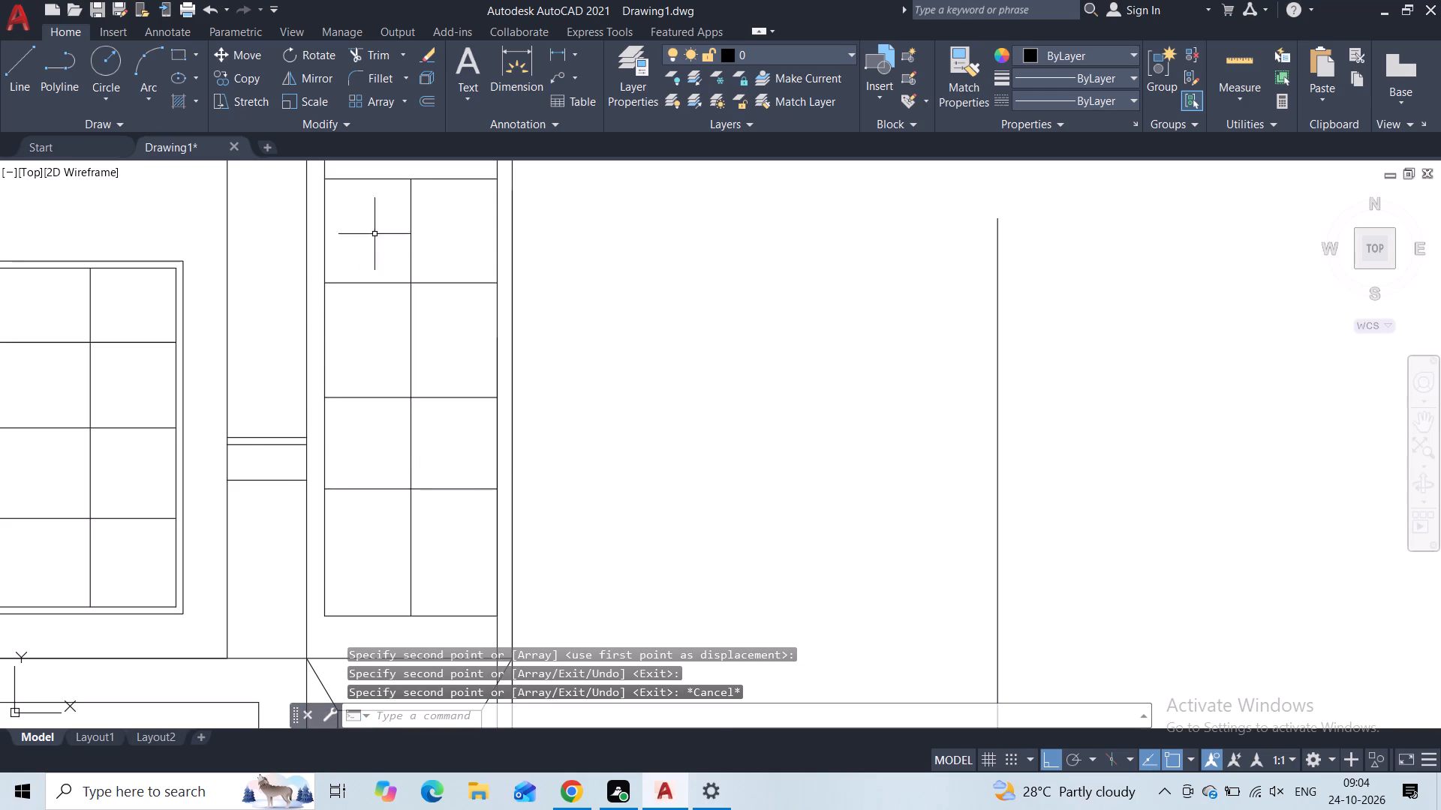
# Offset the tall side-strip window's vertical centre line 1" to both sides.
pyautogui.click(421, 205)
pyautogui.click(396, 218)
pyautogui.click(426, 106)
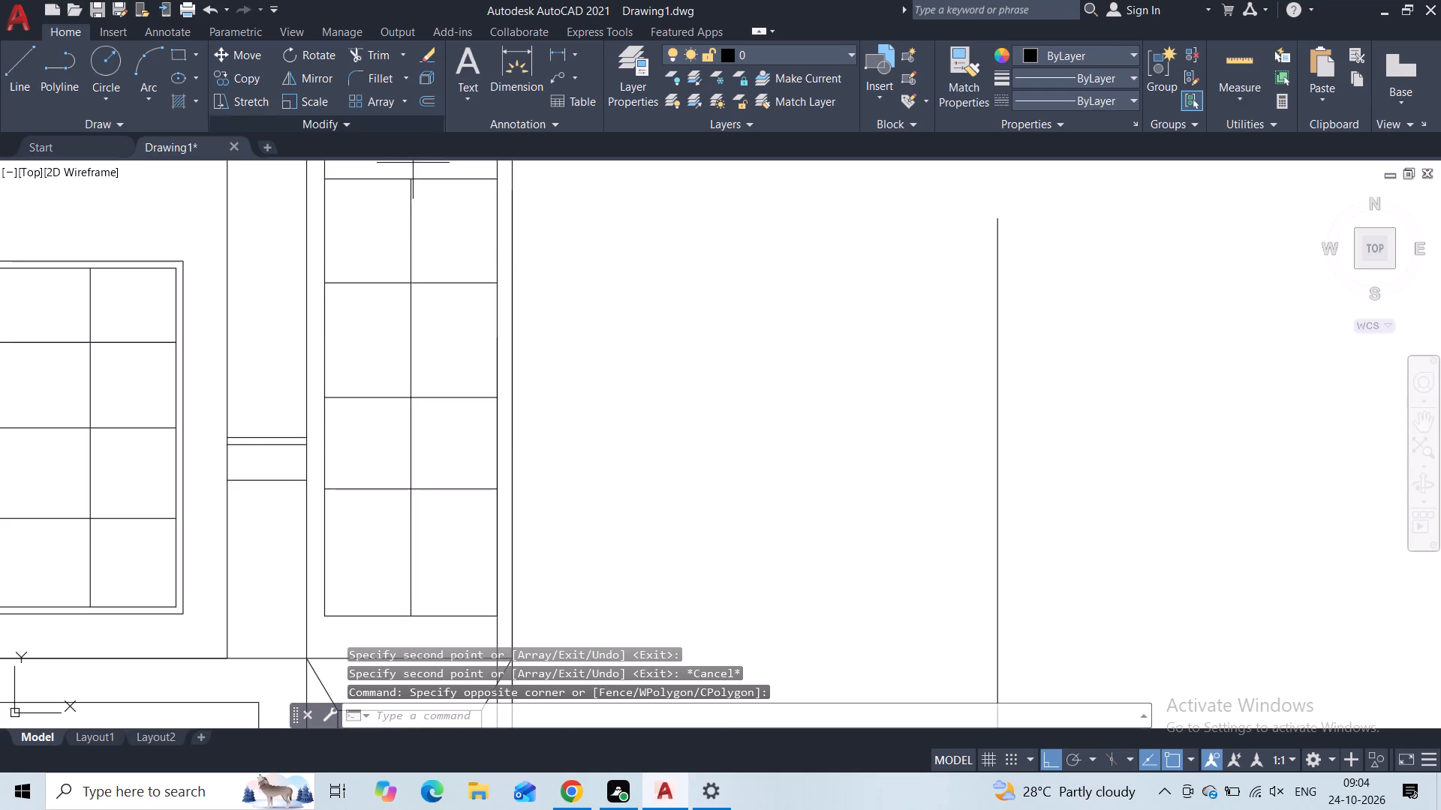
pyautogui.write('1"')
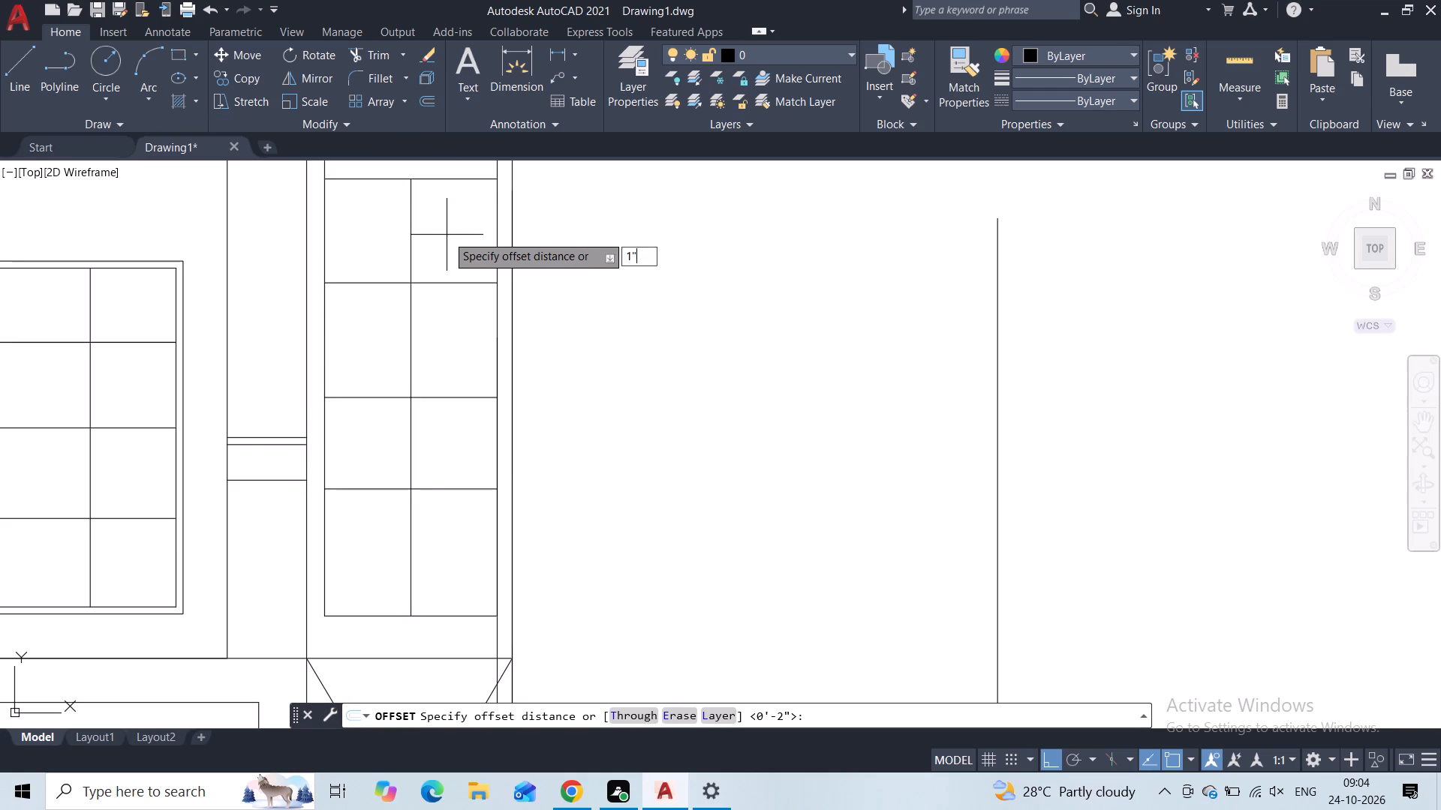
pyautogui.press('Return')
pyautogui.click(447, 232)
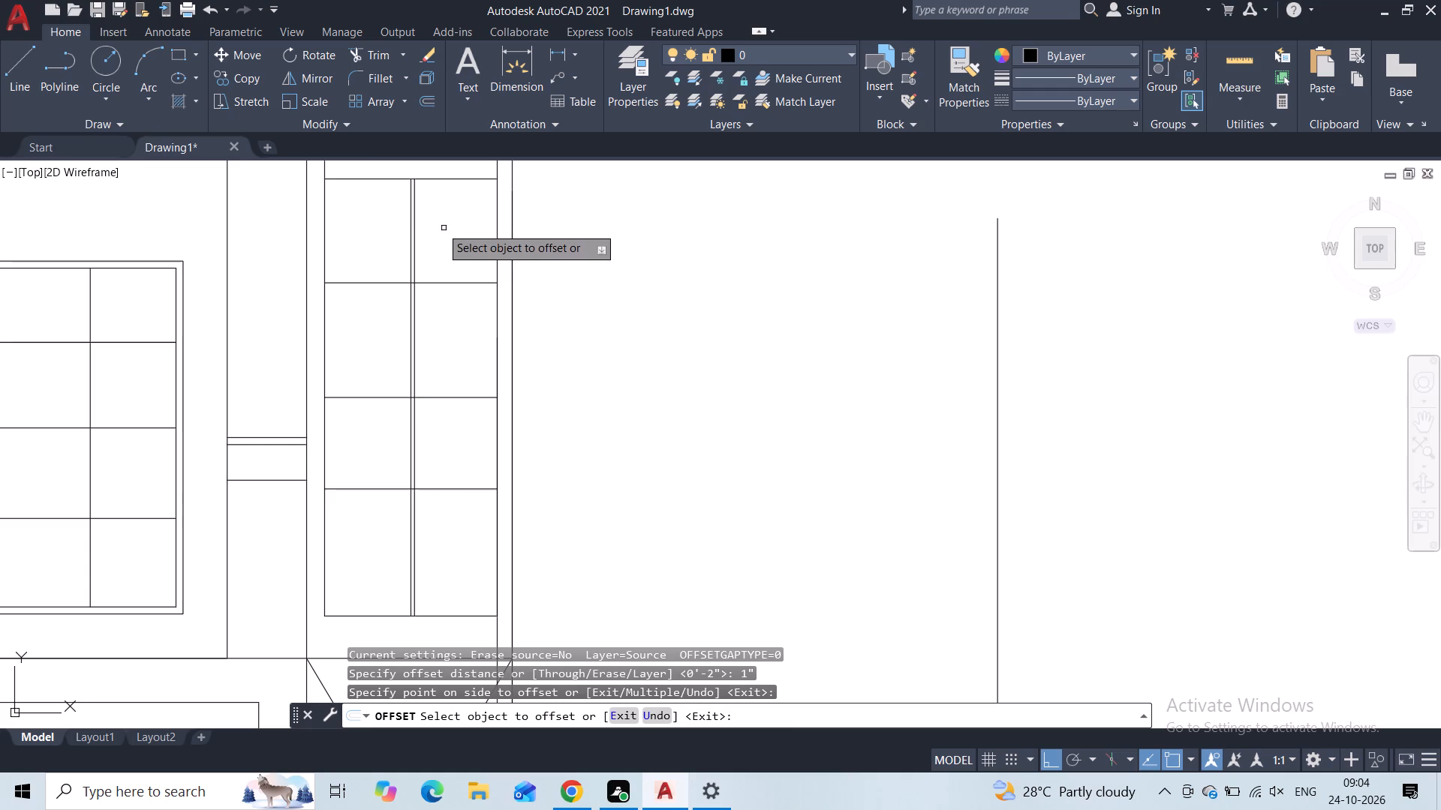
pyautogui.click(409, 228)
pyautogui.click(372, 232)
# Offset the tall window's three horizontal grid lines by 1", the upper two upward and the lowest one downward.
pyautogui.click(376, 282)
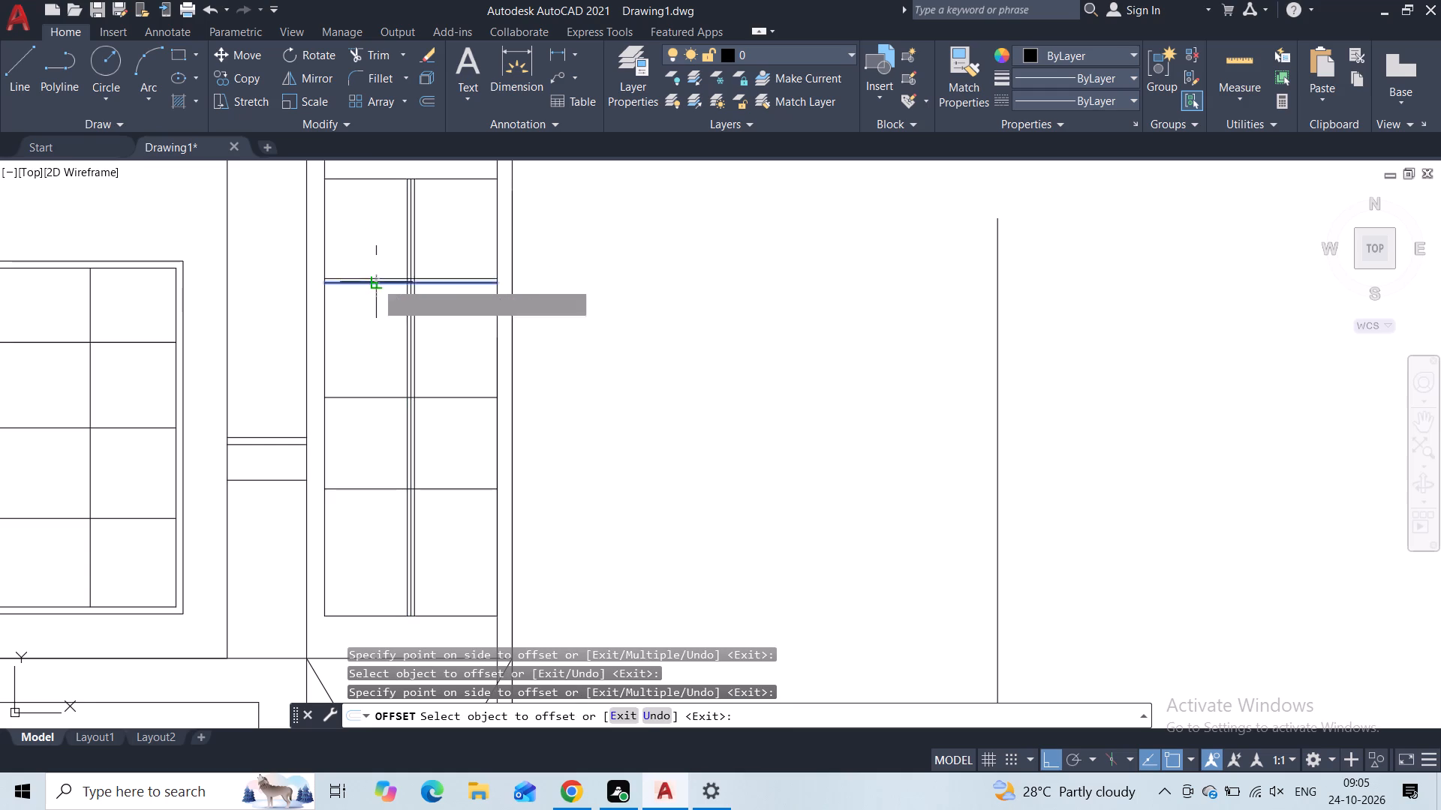
pyautogui.click(376, 254)
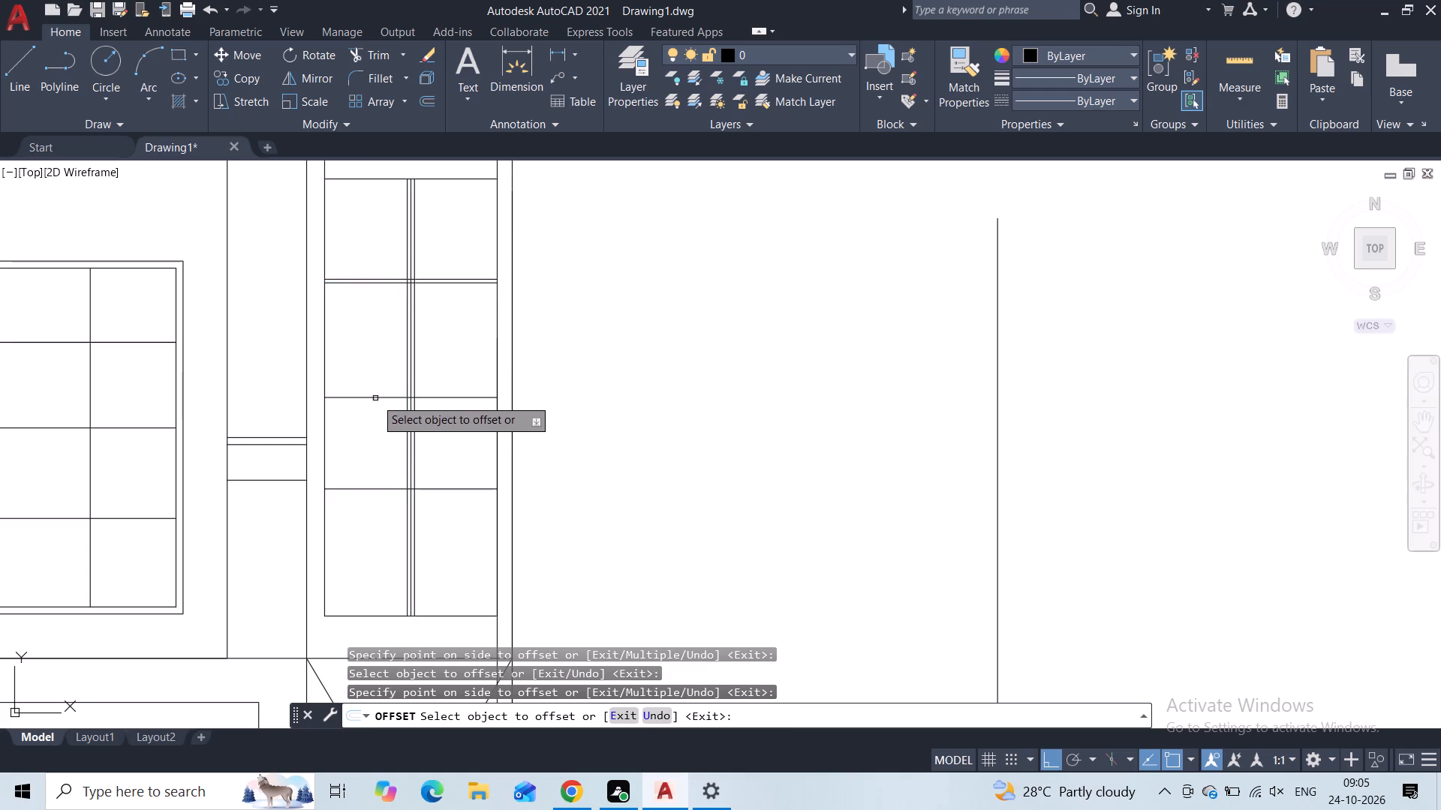
pyautogui.click(375, 397)
pyautogui.click(372, 371)
pyautogui.click(365, 489)
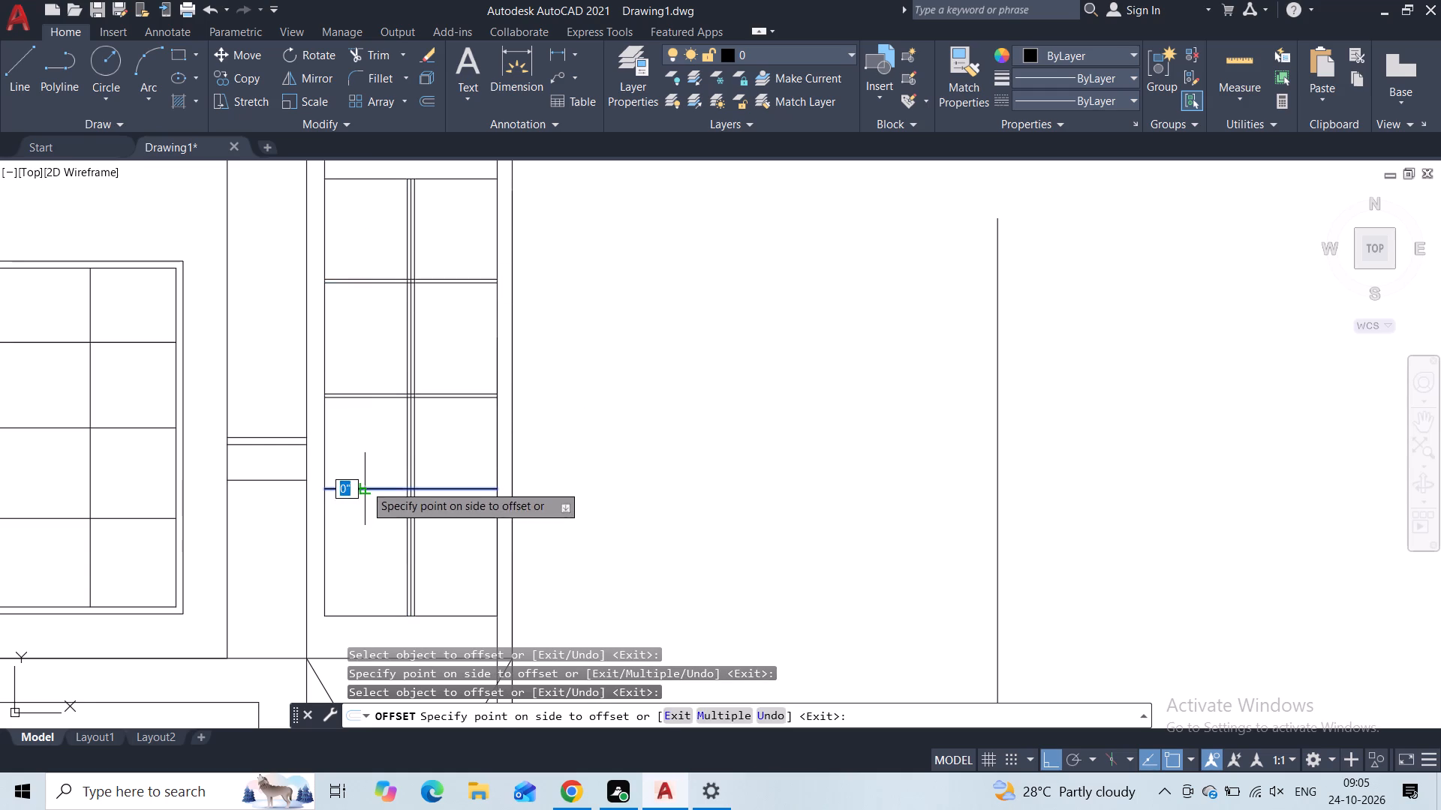
pyautogui.click(367, 525)
pyautogui.press('Escape')
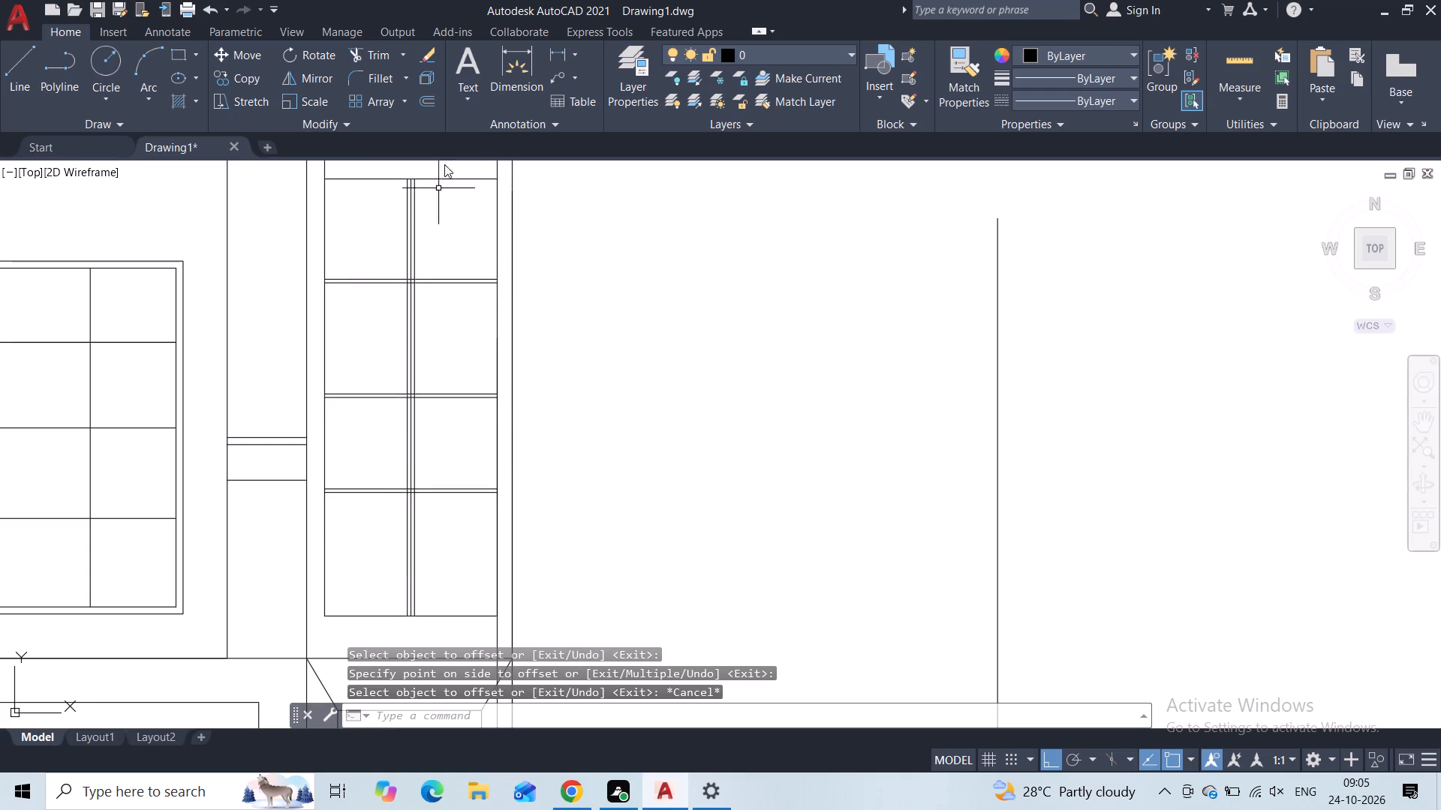
# Trim out the original centre line and the uppermost horizontal bar's crossing pieces between the two offset vertical lines.
pyautogui.click(378, 63)
pyautogui.scroll(4, 408, 259)
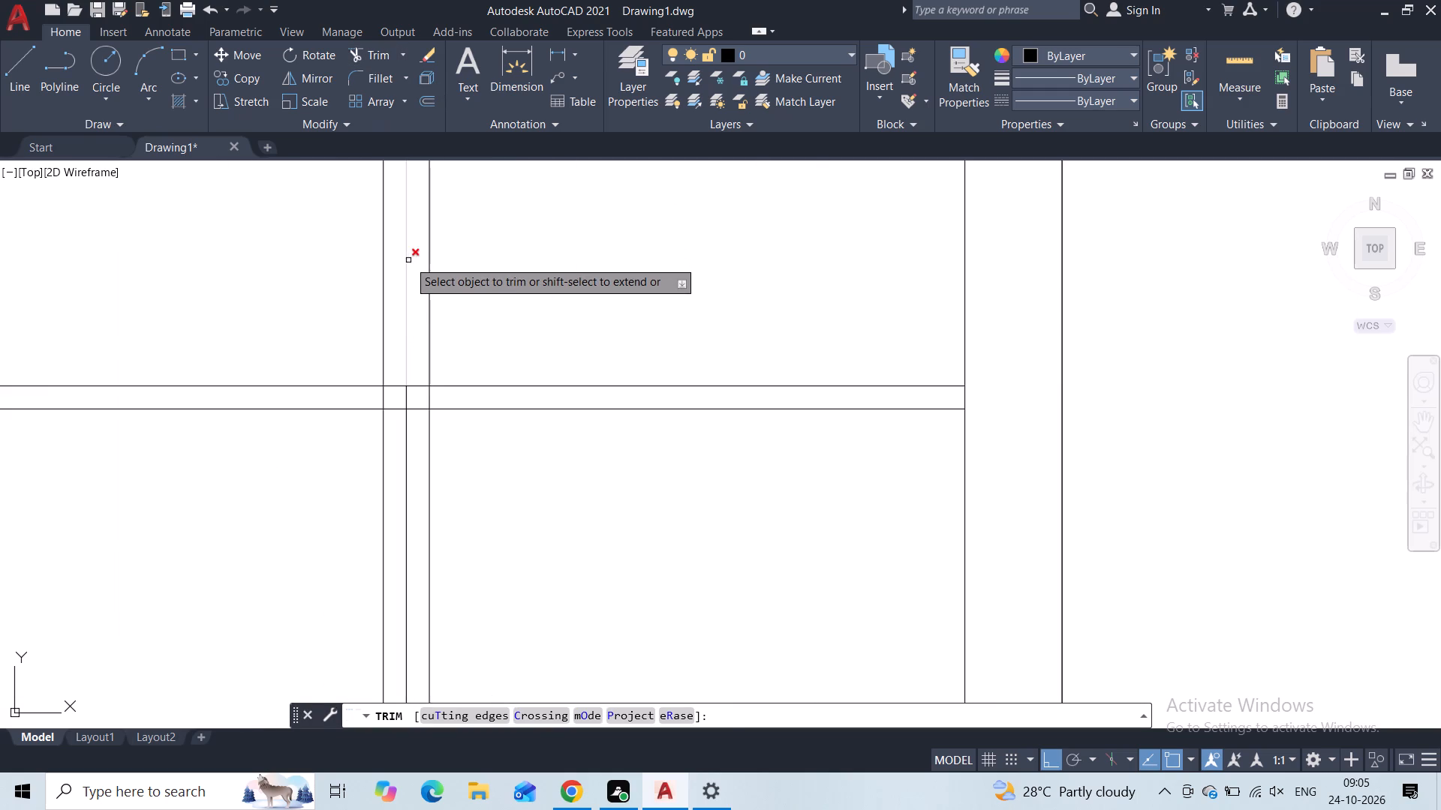
pyautogui.click(408, 260)
pyautogui.click(402, 367)
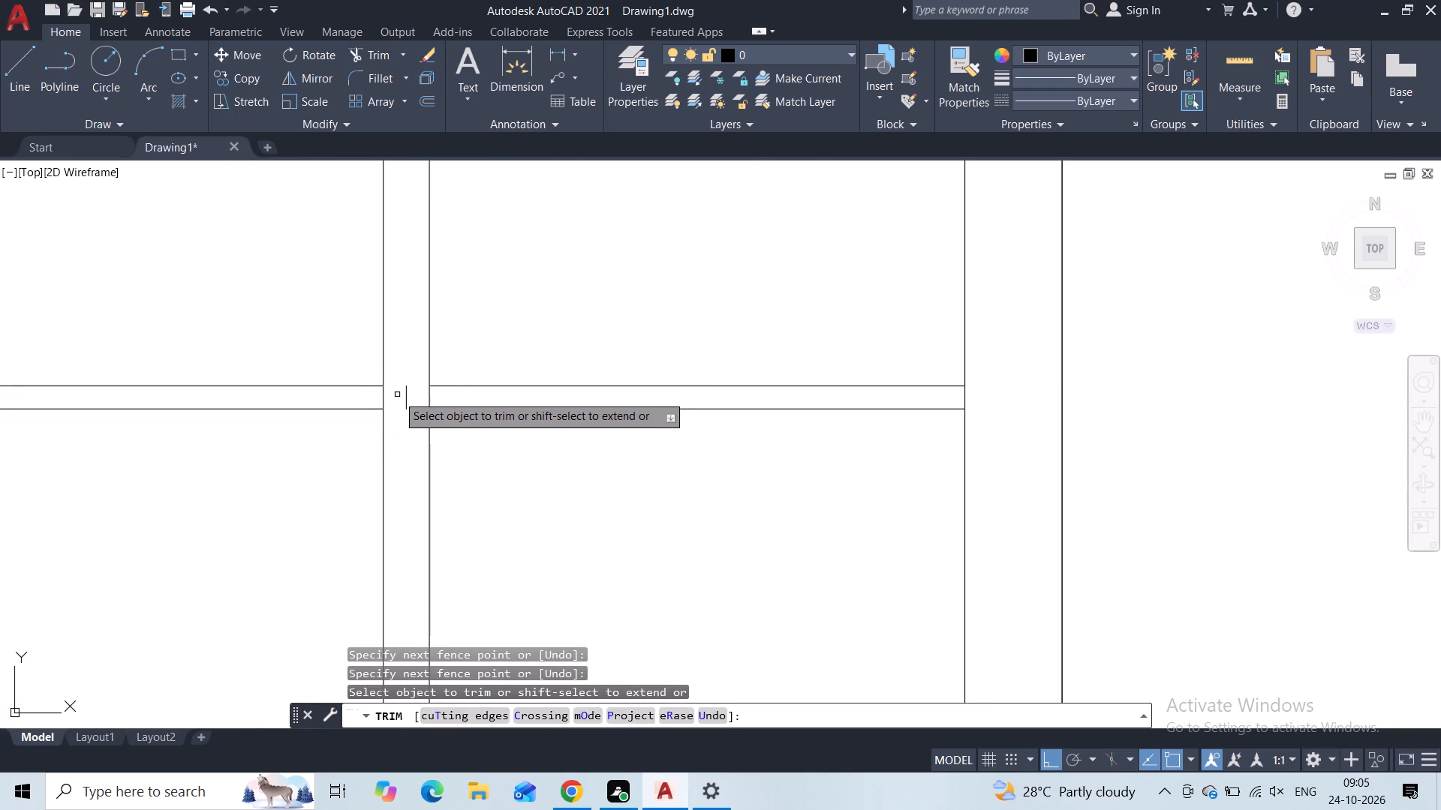
pyautogui.moveTo(403, 394); pyautogui.dragTo(411, 402)
pyautogui.moveTo(401, 416); pyautogui.dragTo(410, 356, button='middle')
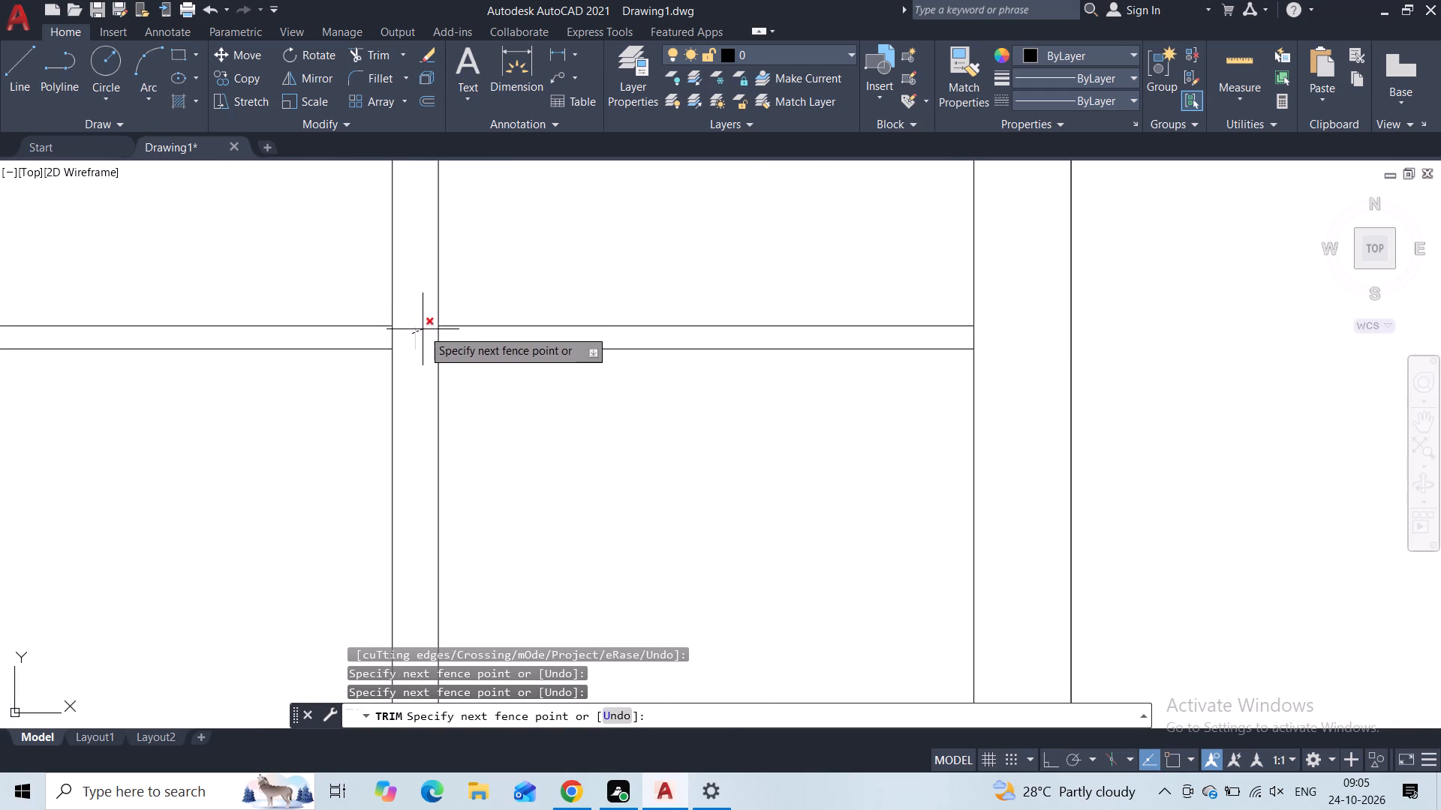
pyautogui.click(419, 342)
# Trim the middle and lowest horizontal bars' pieces between the tall window's two vertical bar lines.
pyautogui.moveTo(416, 370); pyautogui.dragTo(423, 190, button='middle')
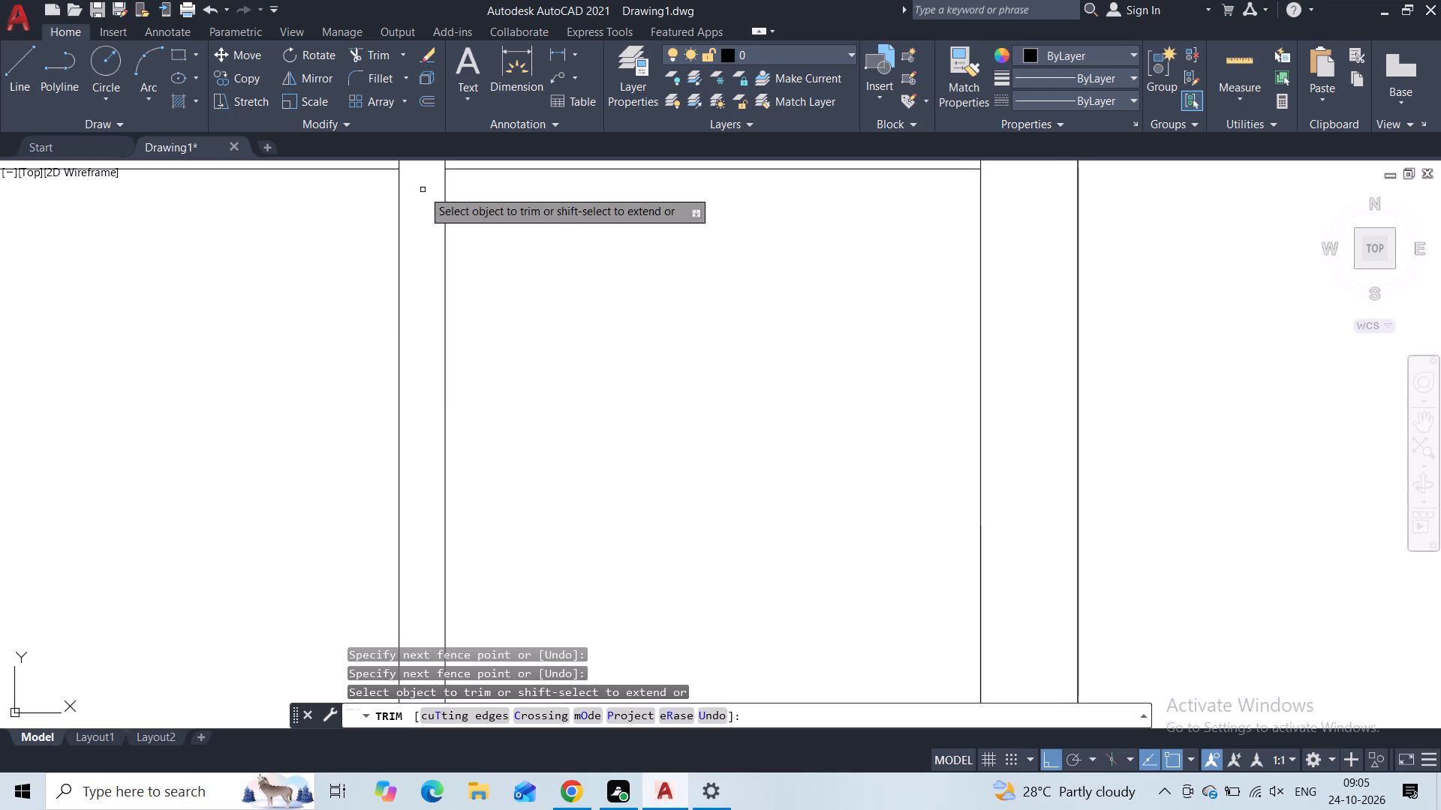
pyautogui.scroll(-1, 411, 238)
pyautogui.scroll(-1, 432, 405)
pyautogui.moveTo(425, 423); pyautogui.dragTo(439, 151, button='middle')
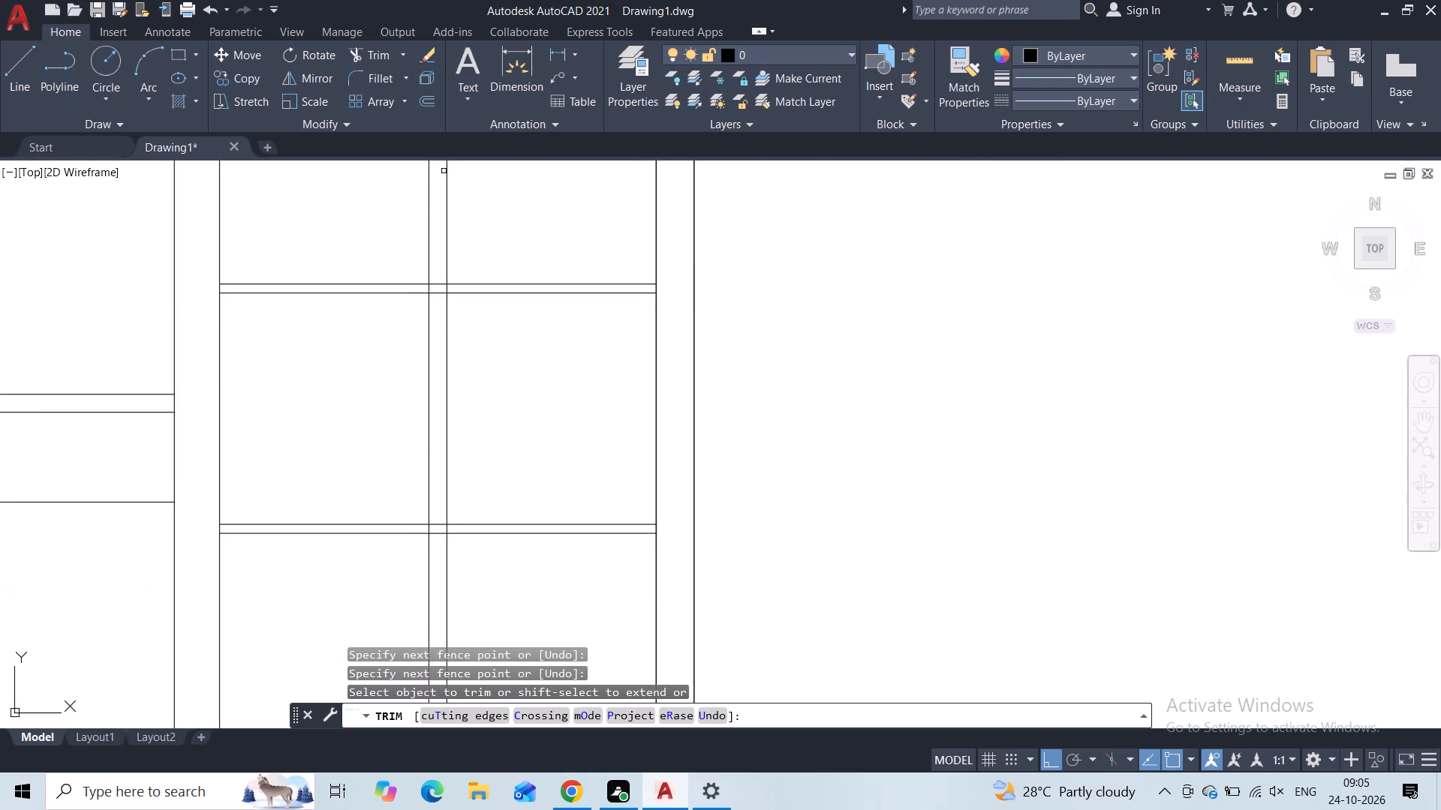
pyautogui.scroll(4, 439, 310)
pyautogui.scroll(-2, 435, 202)
pyautogui.moveTo(433, 216); pyautogui.dragTo(415, 334, button='middle')
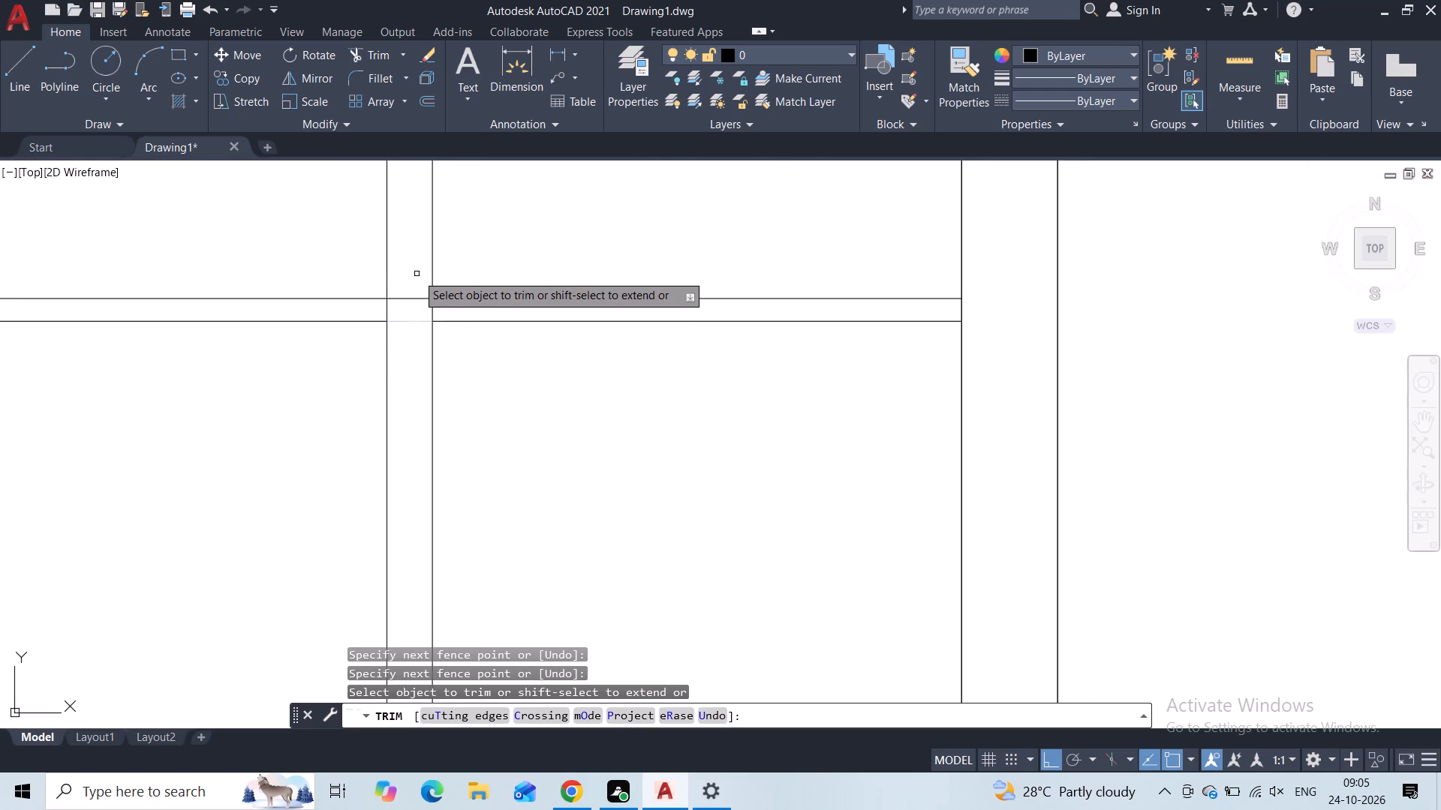
pyautogui.moveTo(417, 274); pyautogui.dragTo(418, 331)
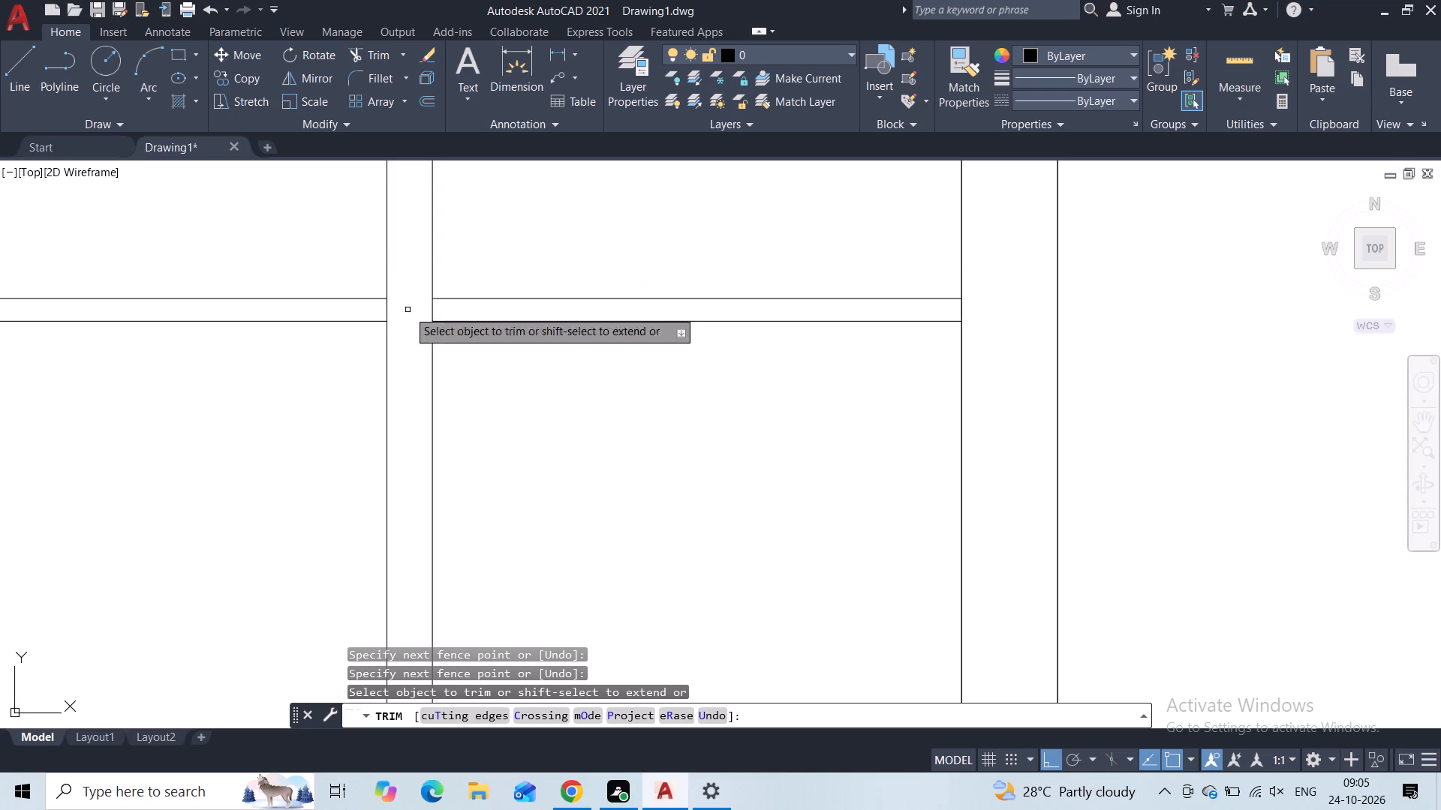
pyautogui.scroll(-4, 400, 352)
pyautogui.scroll(2, 332, 530)
pyautogui.scroll(1, 429, 464)
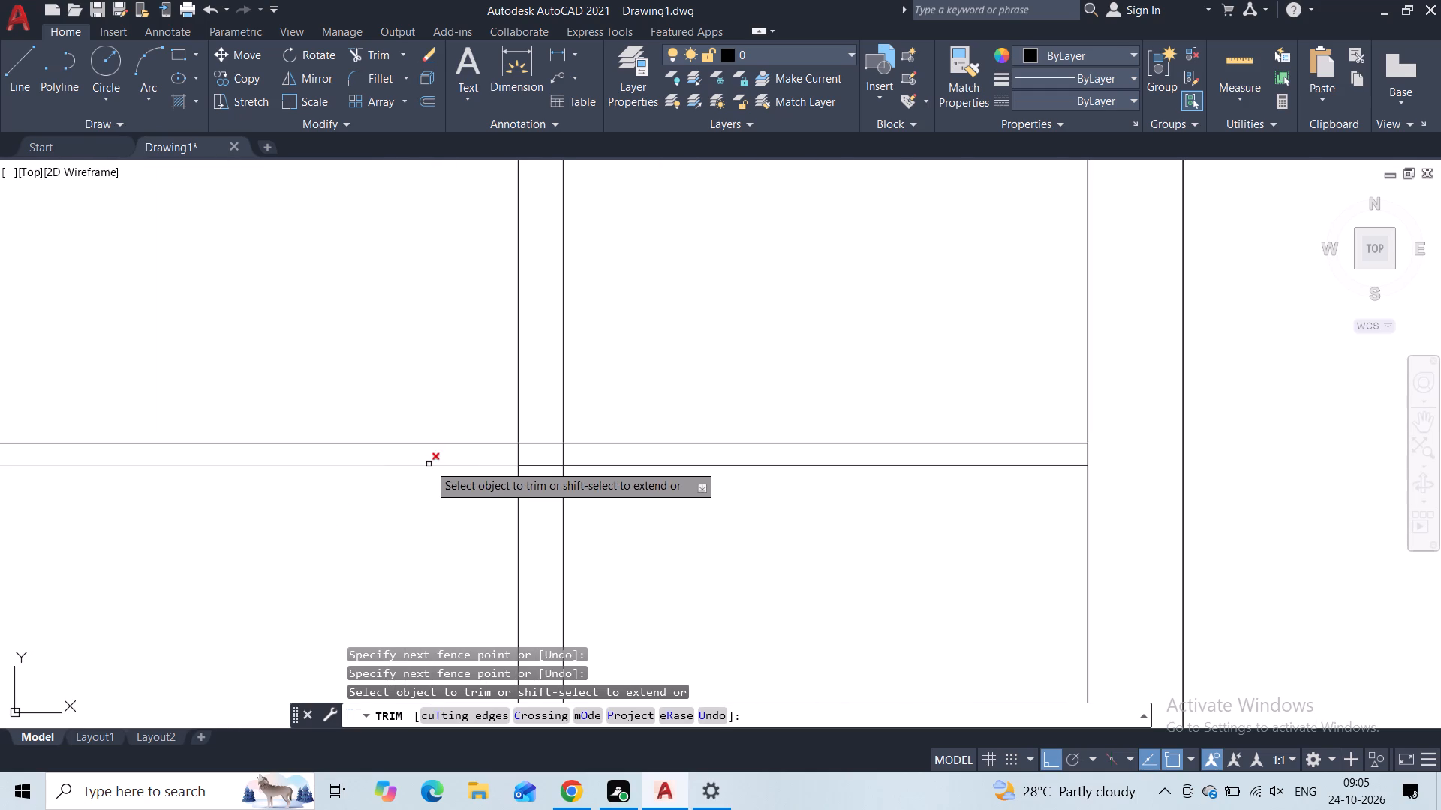
pyautogui.scroll(2, 511, 458)
pyautogui.moveTo(573, 380); pyautogui.dragTo(568, 646)
pyautogui.moveTo(556, 494); pyautogui.dragTo(536, 259, button='middle')
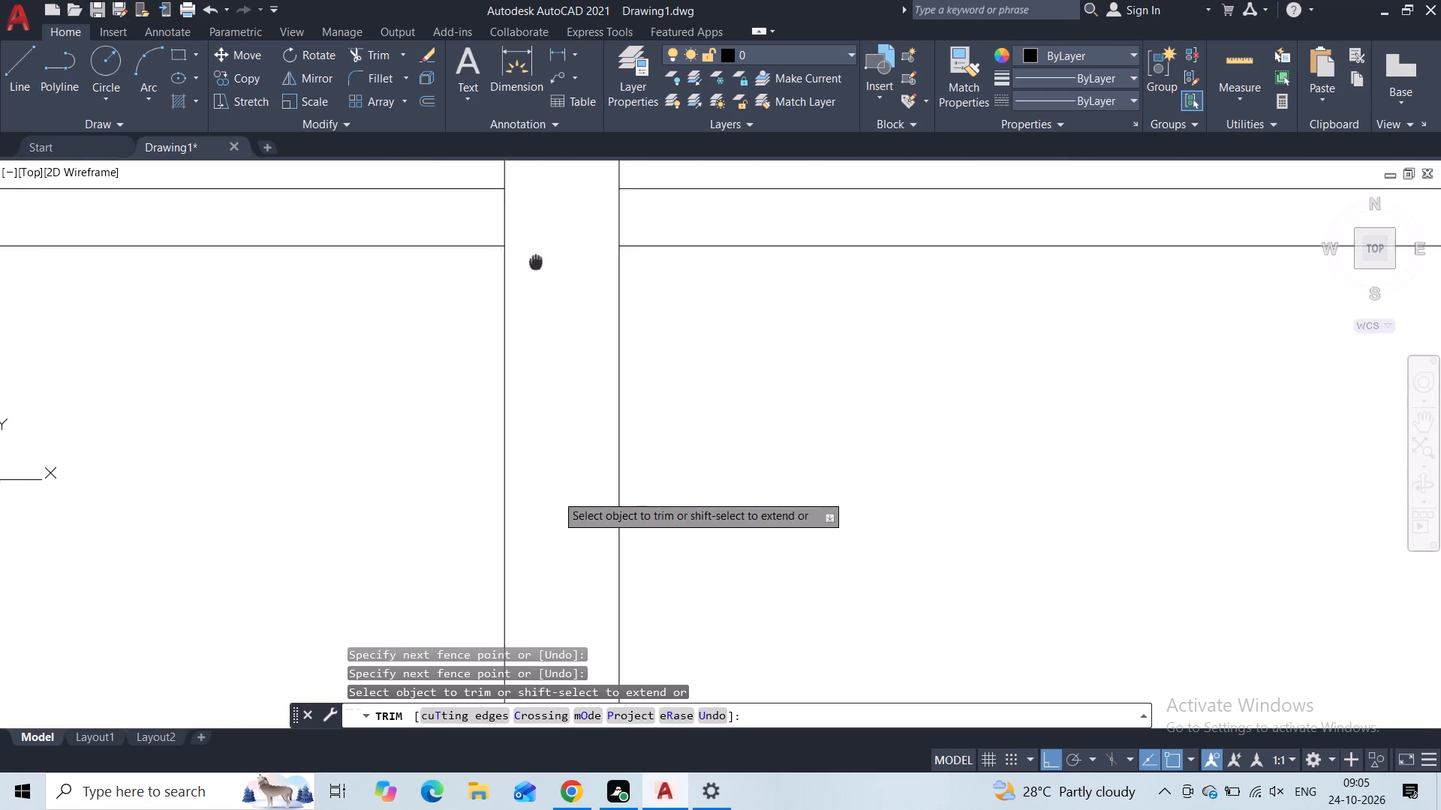
pyautogui.moveTo(536, 259); pyautogui.dragTo(534, 257, button='middle')
pyautogui.scroll(-4, 534, 256)
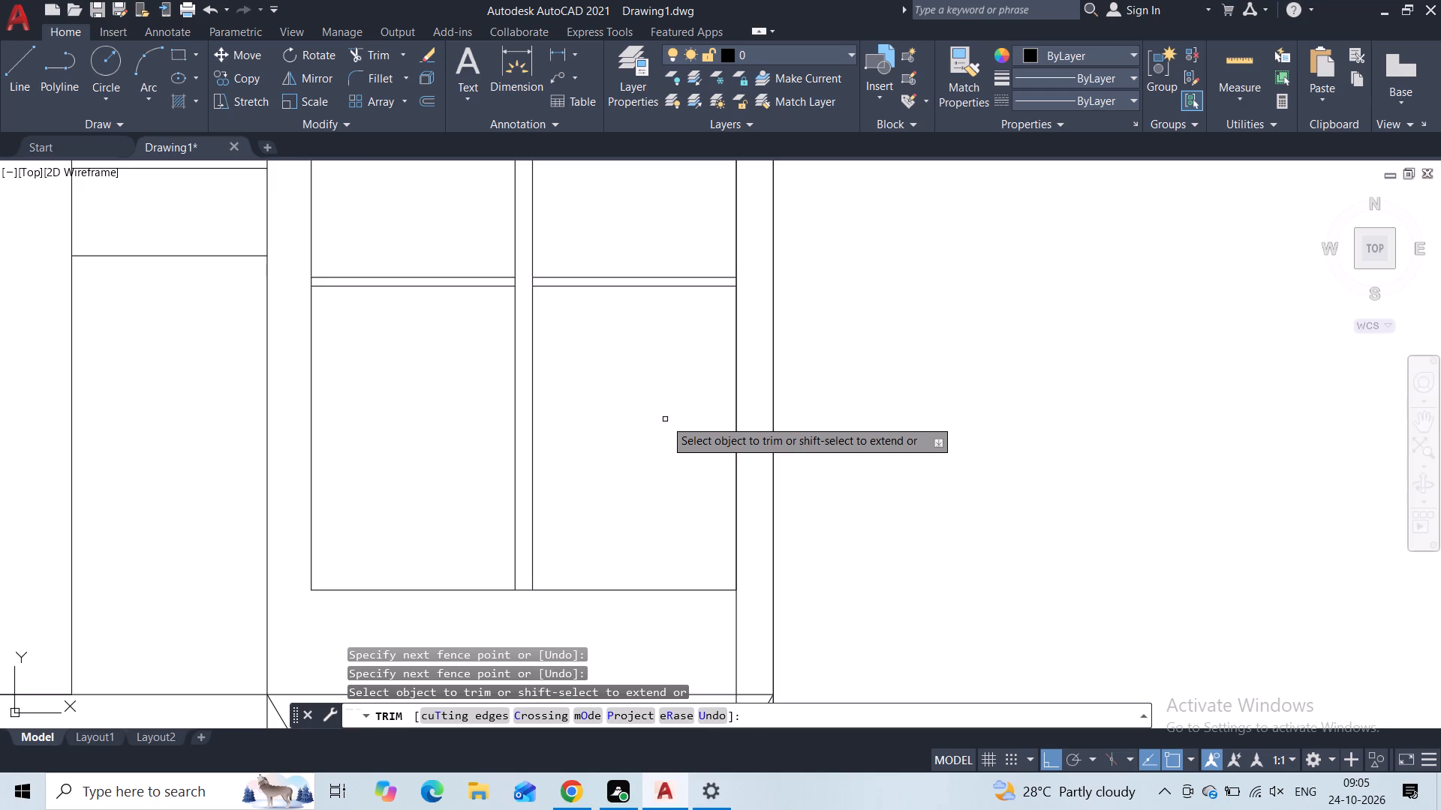
pyautogui.press('Escape')
# Copy the complete gridded side-strip window straight up about 11'-10", placing the copy above the original within the same strip.
pyautogui.scroll(-1, 673, 1)
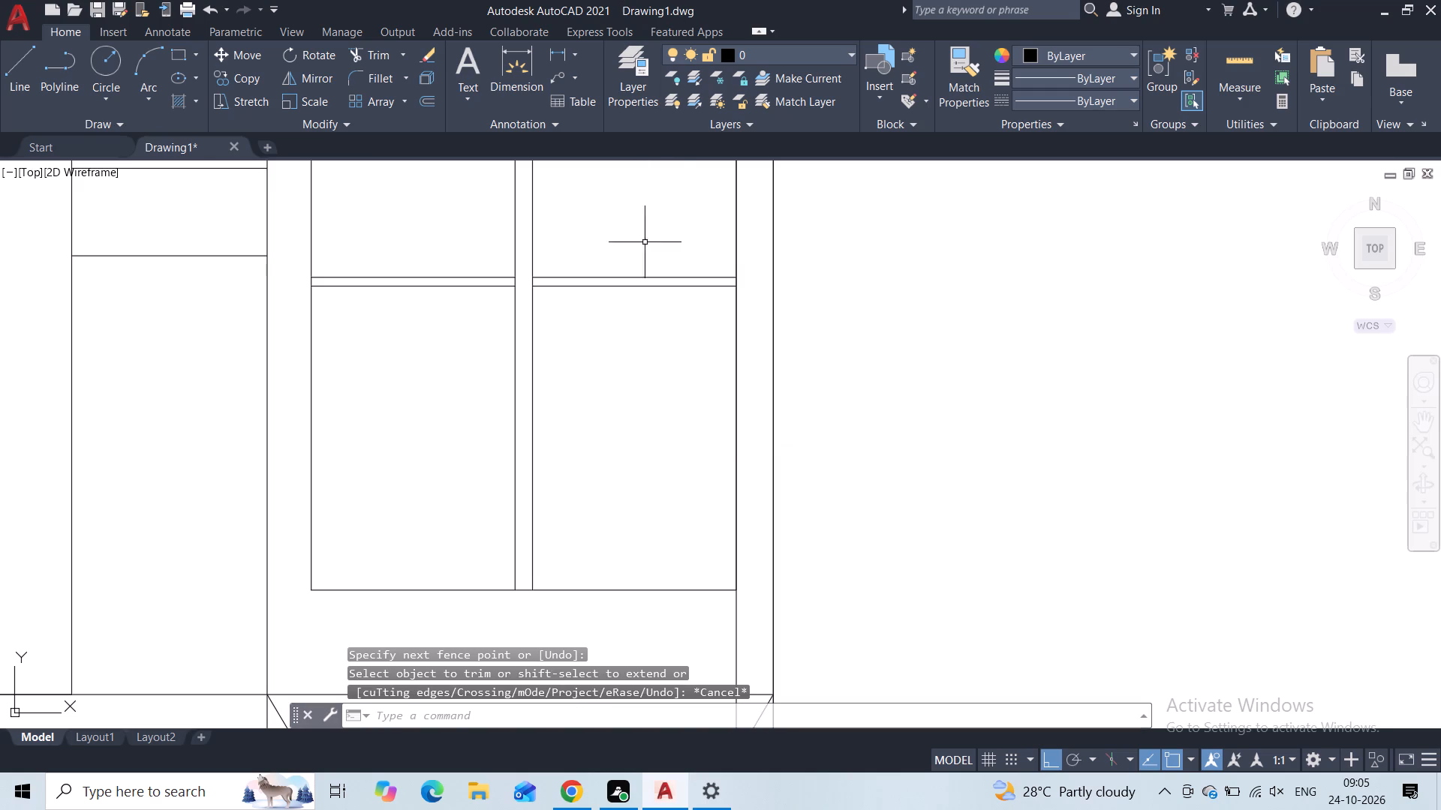
pyautogui.scroll(-5, 650, 271)
pyautogui.moveTo(630, 252); pyautogui.dragTo(566, 481, button='middle')
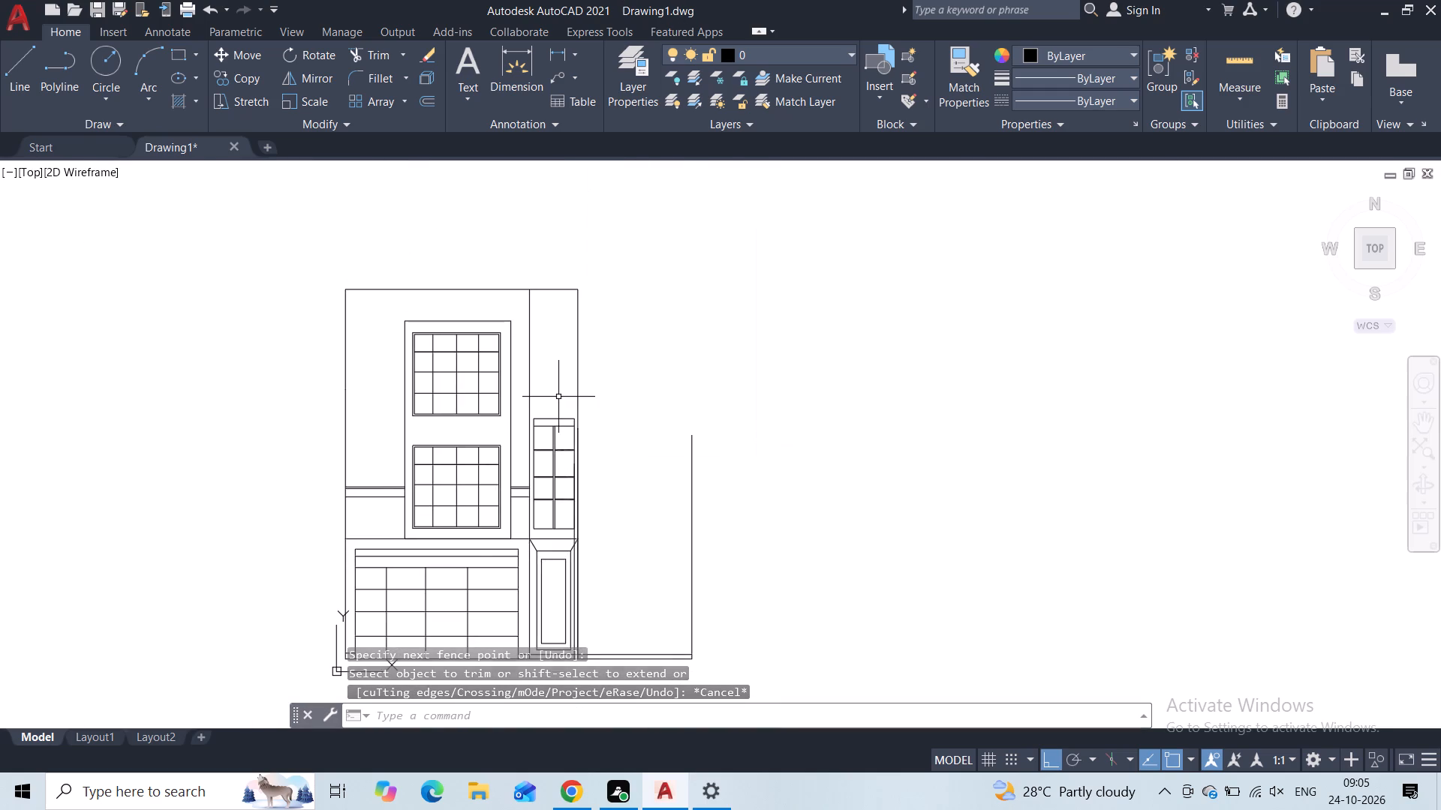
pyautogui.scroll(2, 558, 397)
pyautogui.scroll(-2, 558, 397)
pyautogui.moveTo(558, 397); pyautogui.dragTo(552, 337, button='middle')
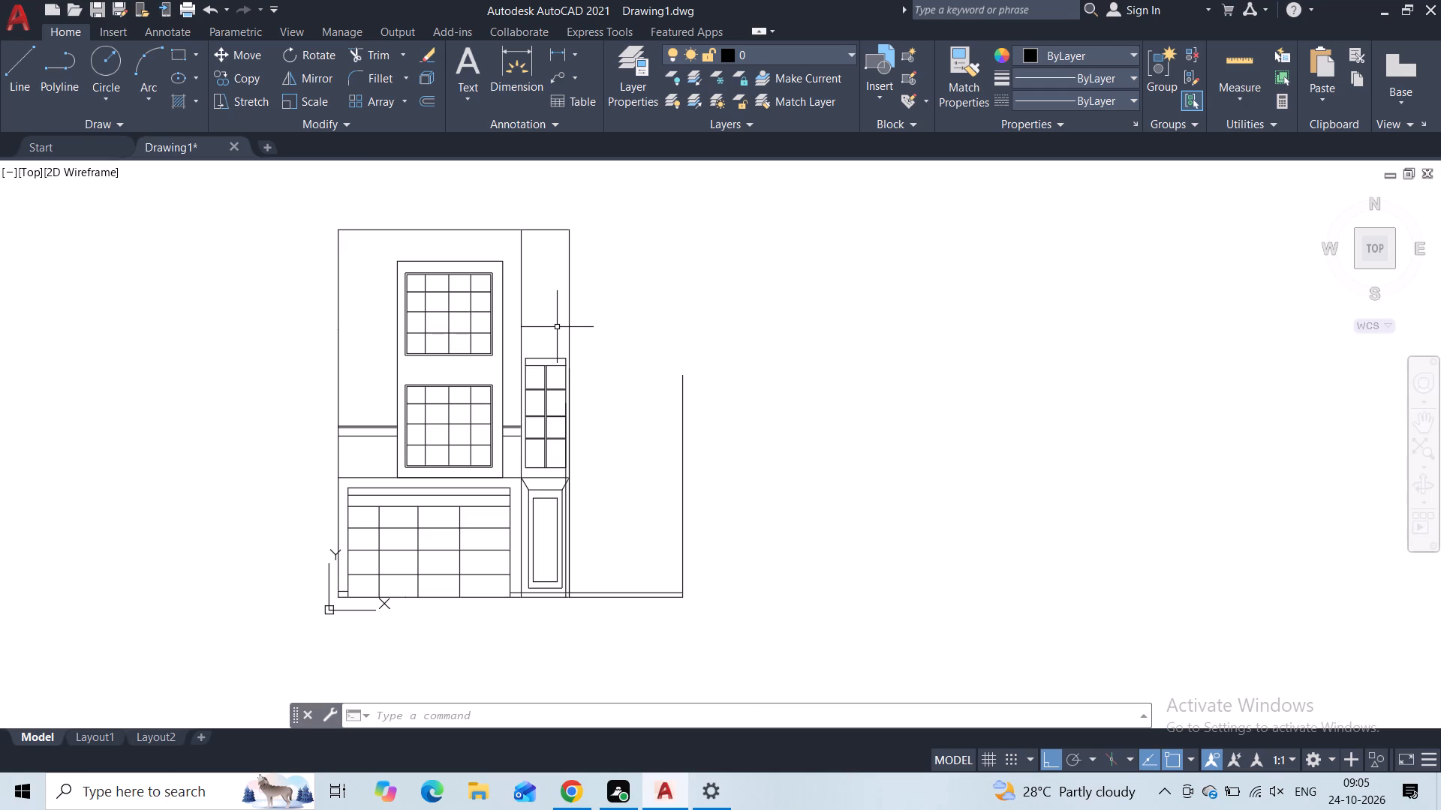
pyautogui.scroll(3, 534, 417)
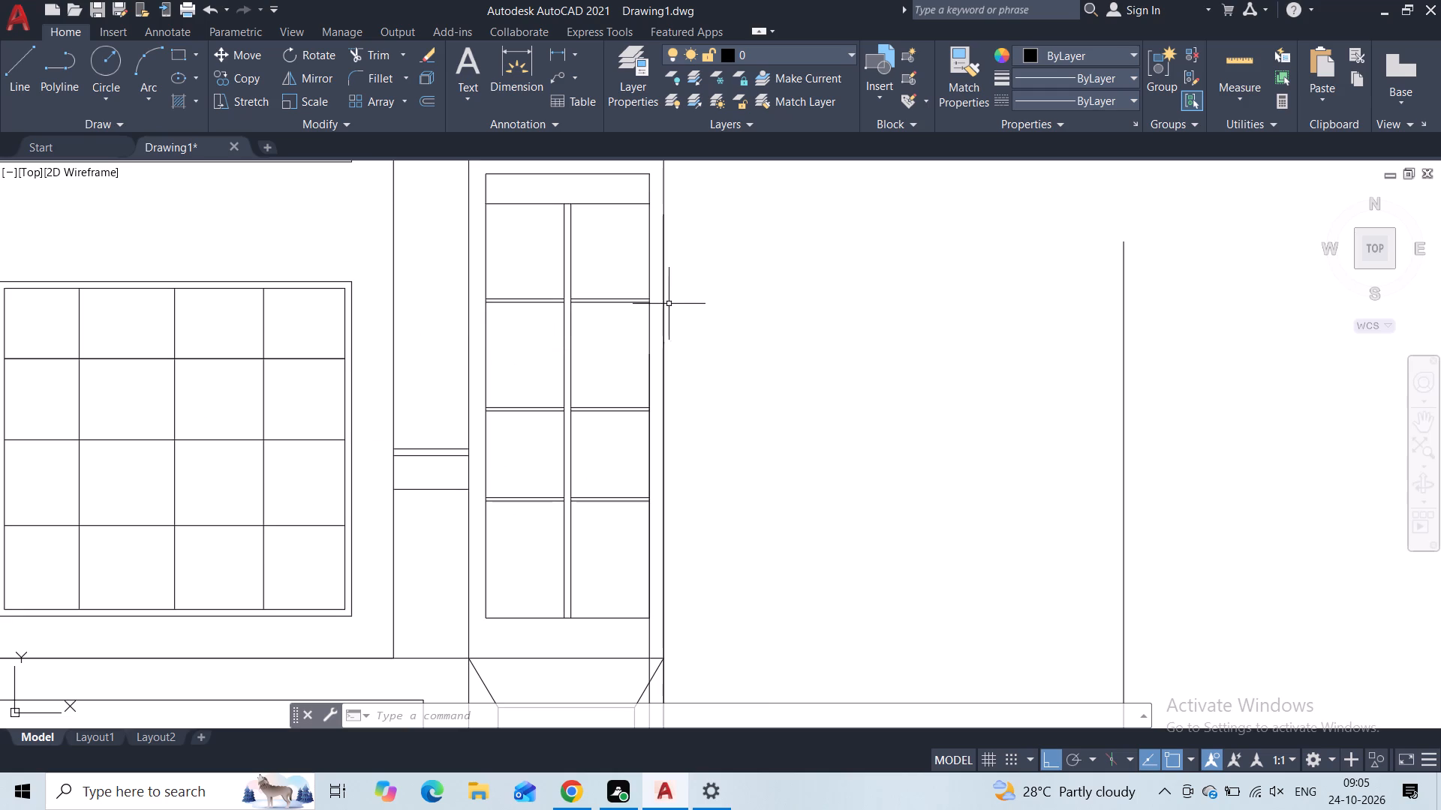
pyautogui.moveTo(714, 287); pyautogui.dragTo(649, 374, button='middle')
pyautogui.scroll(-4, 649, 374)
pyautogui.scroll(1, 643, 359)
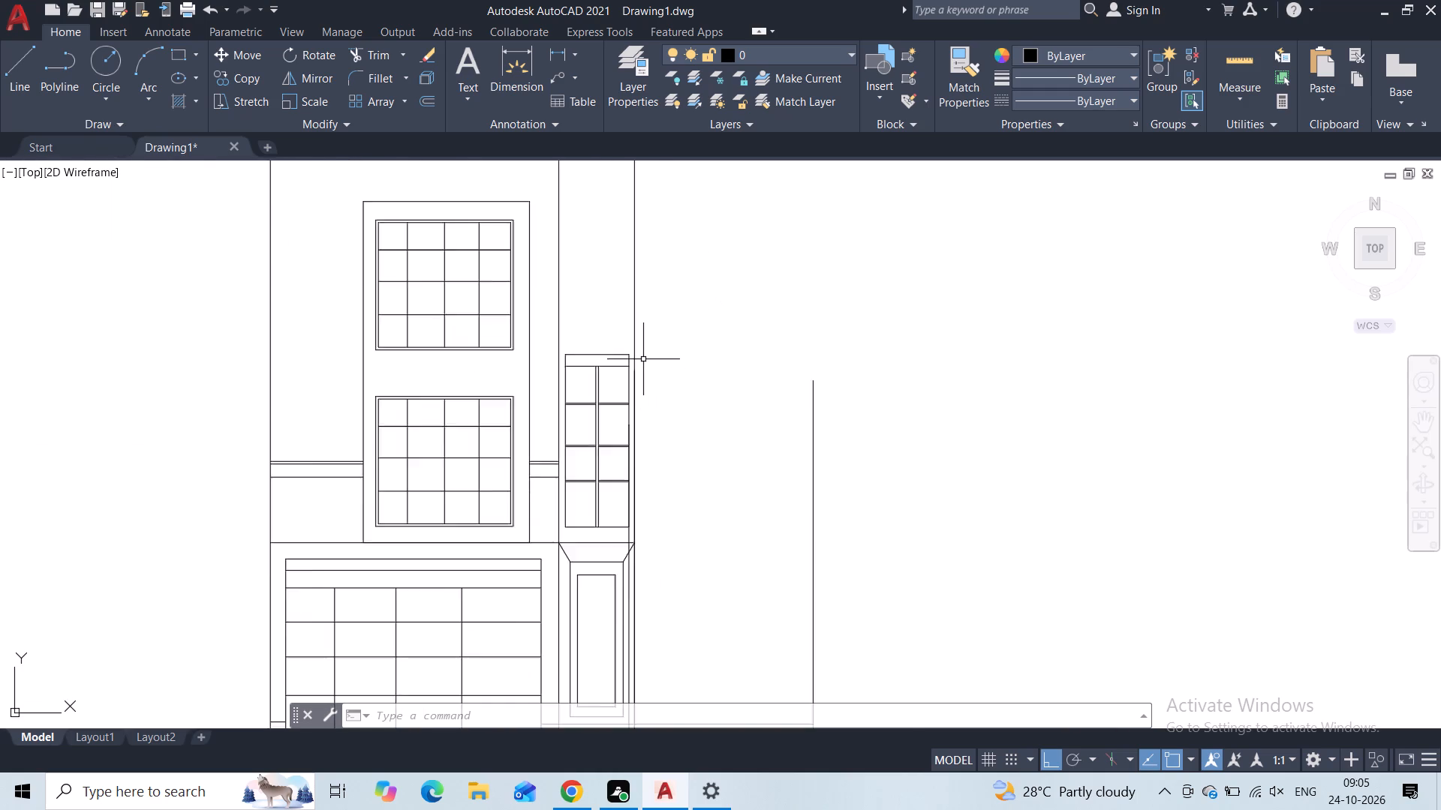
pyautogui.scroll(3, 643, 359)
pyautogui.click(570, 313)
pyautogui.click(492, 560)
pyautogui.moveTo(489, 523); pyautogui.dragTo(488, 357, button='middle')
pyautogui.click(574, 277)
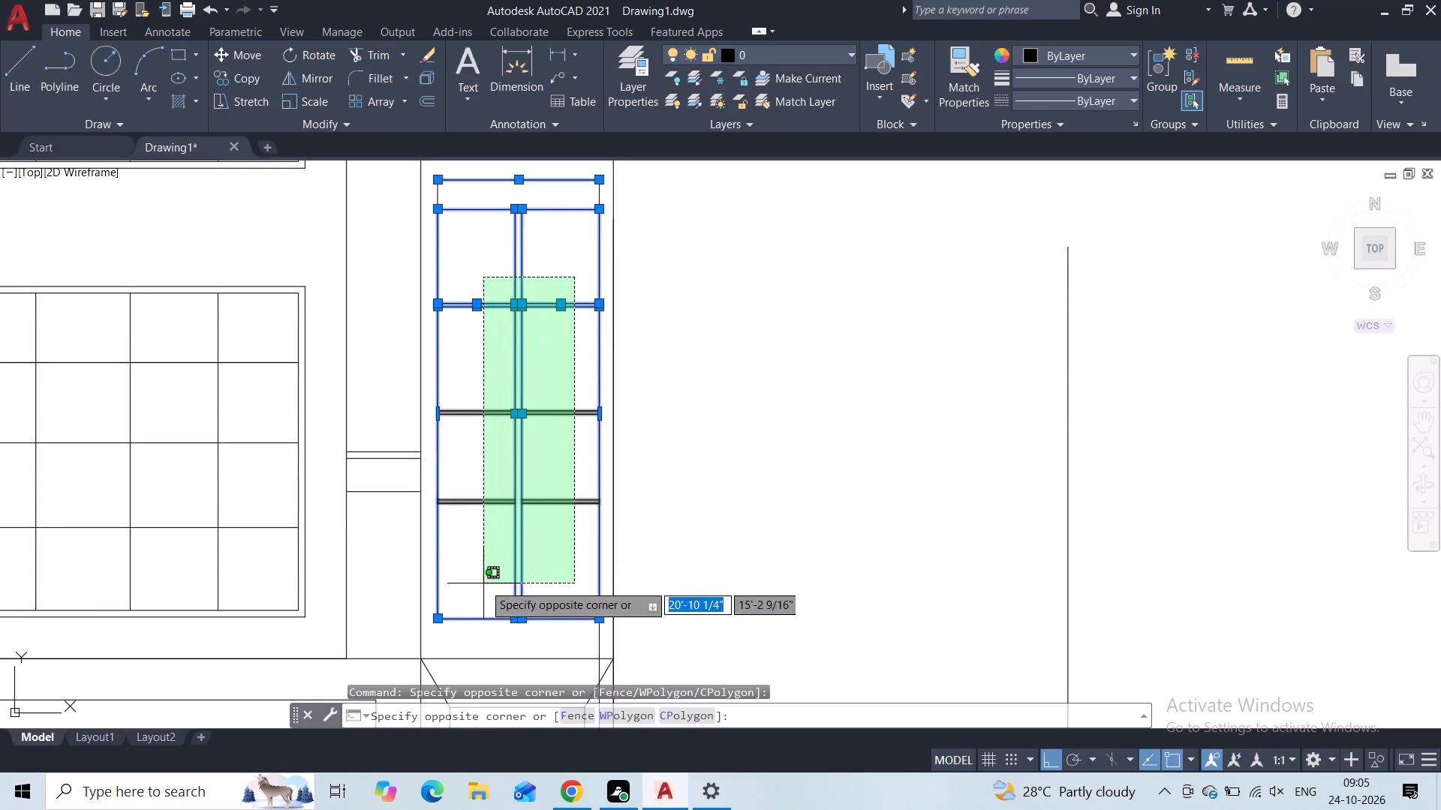
pyautogui.click(483, 586)
pyautogui.moveTo(501, 436); pyautogui.dragTo(475, 618, button='middle')
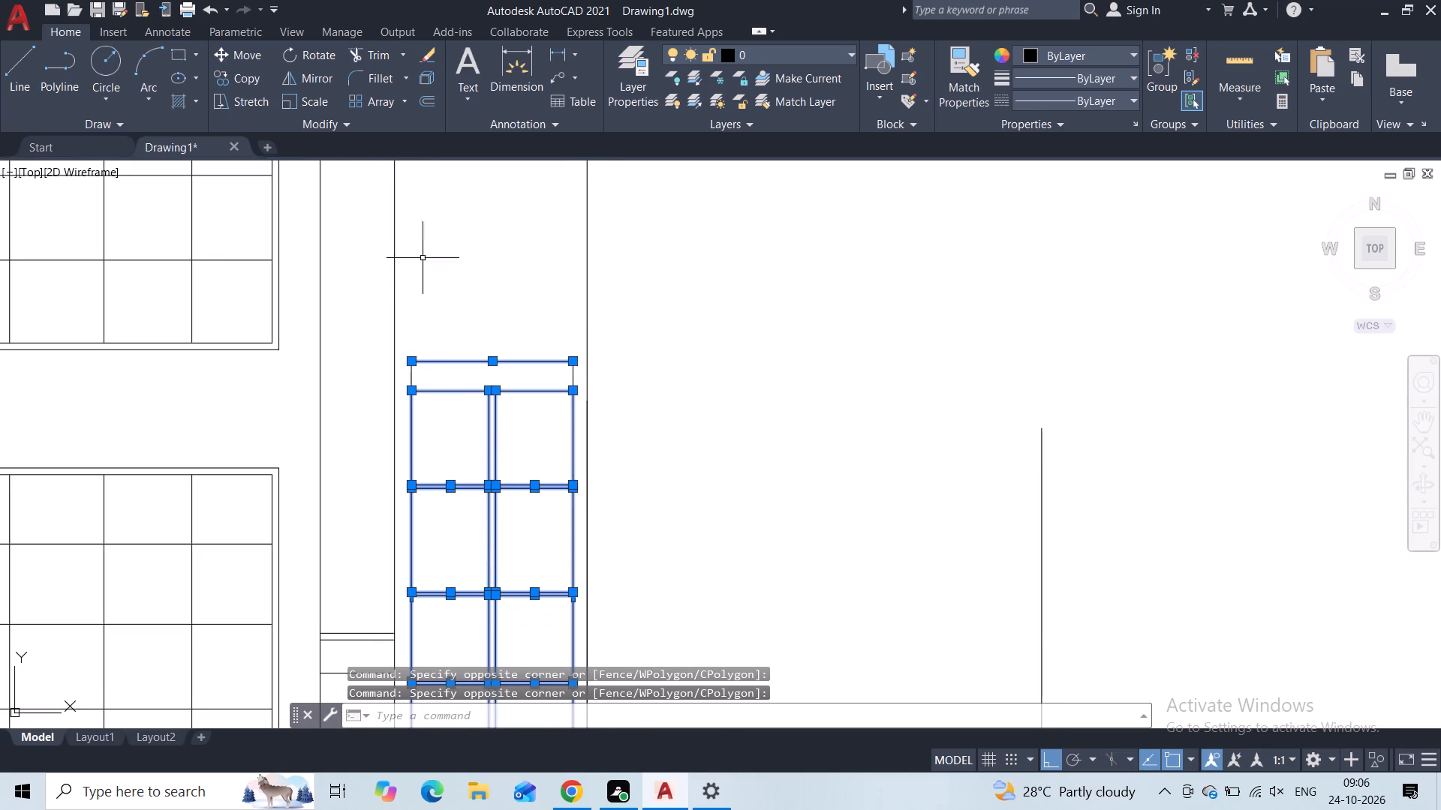
pyautogui.click(421, 337)
pyautogui.click(405, 394)
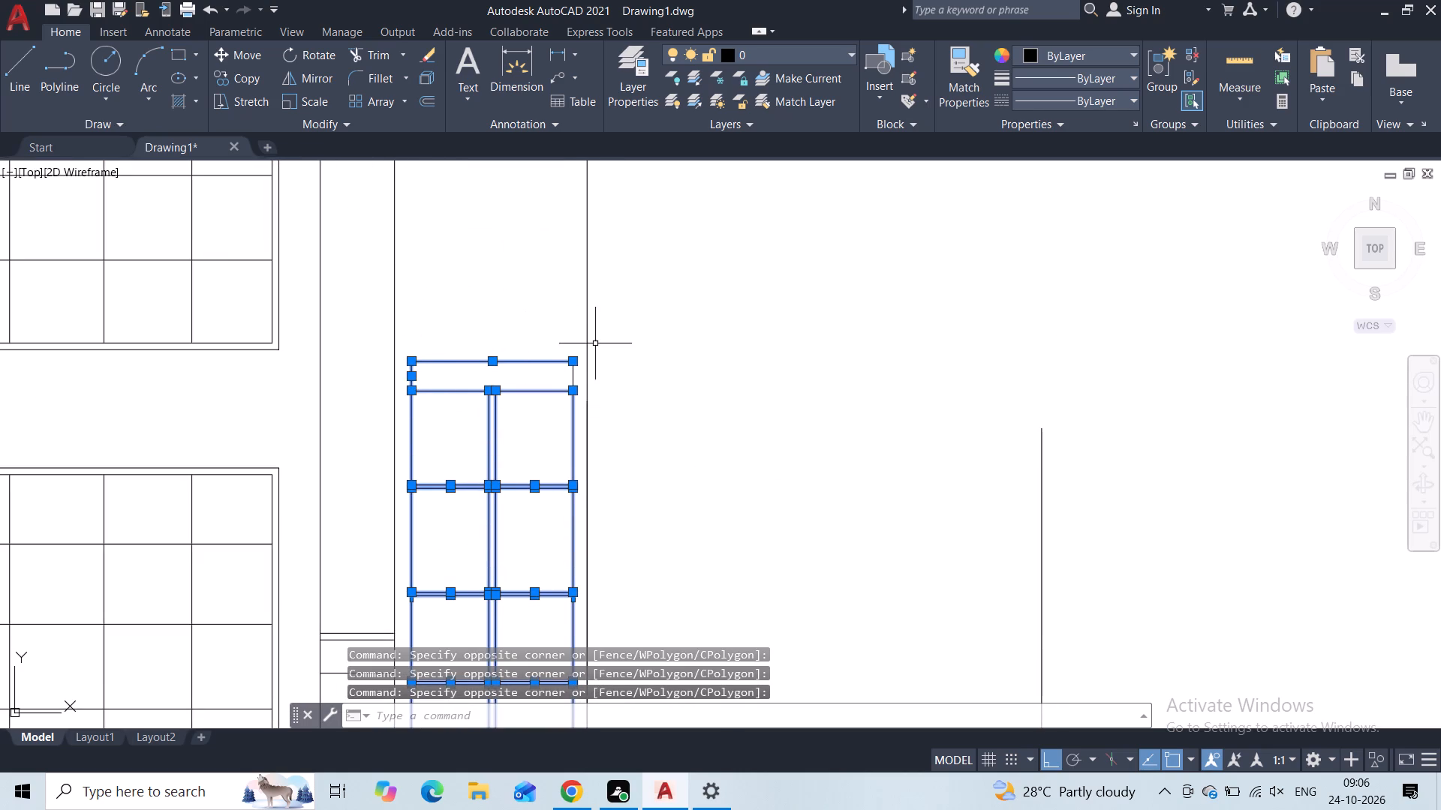
pyautogui.click(577, 355)
pyautogui.click(547, 412)
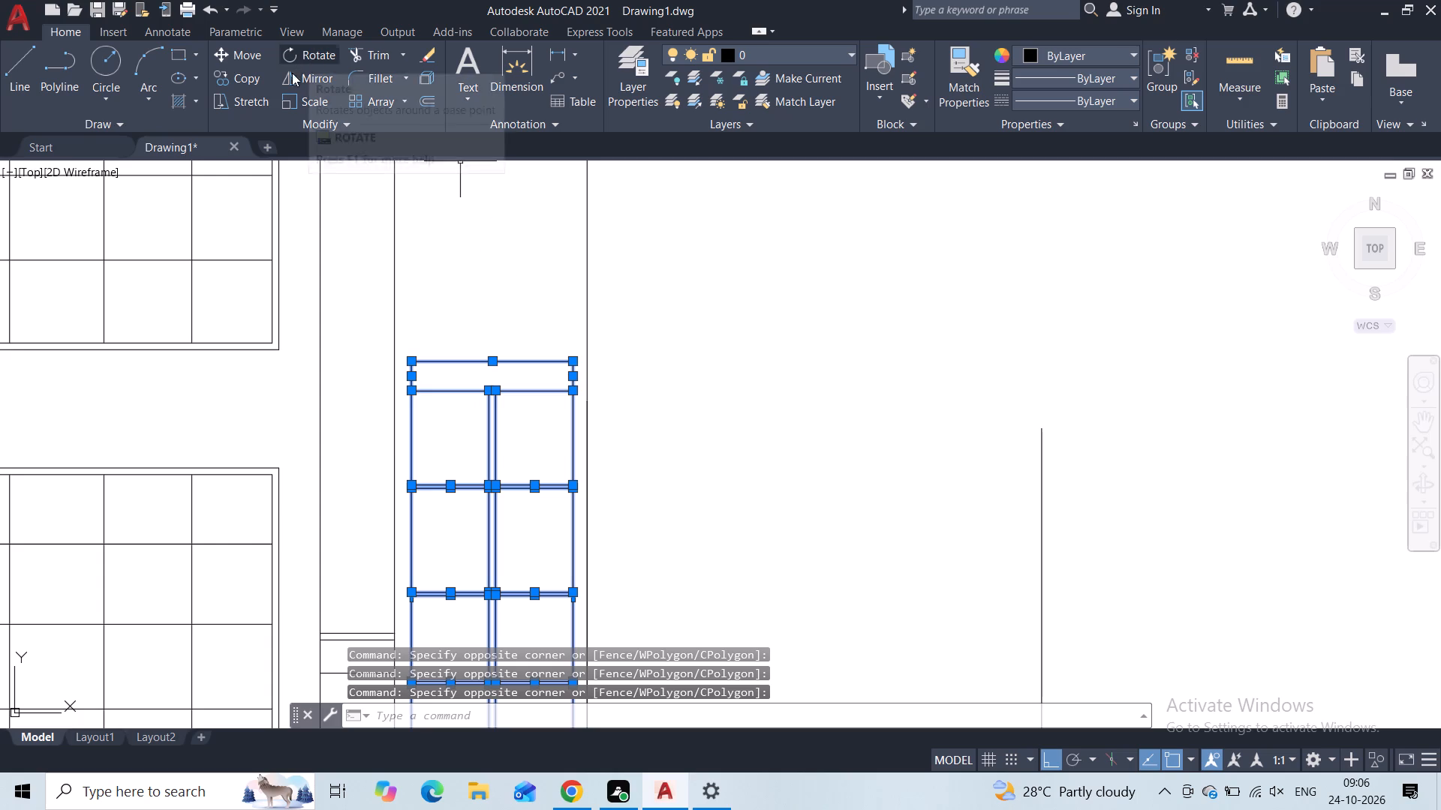
pyautogui.click(255, 82)
pyautogui.scroll(-1, 432, 328)
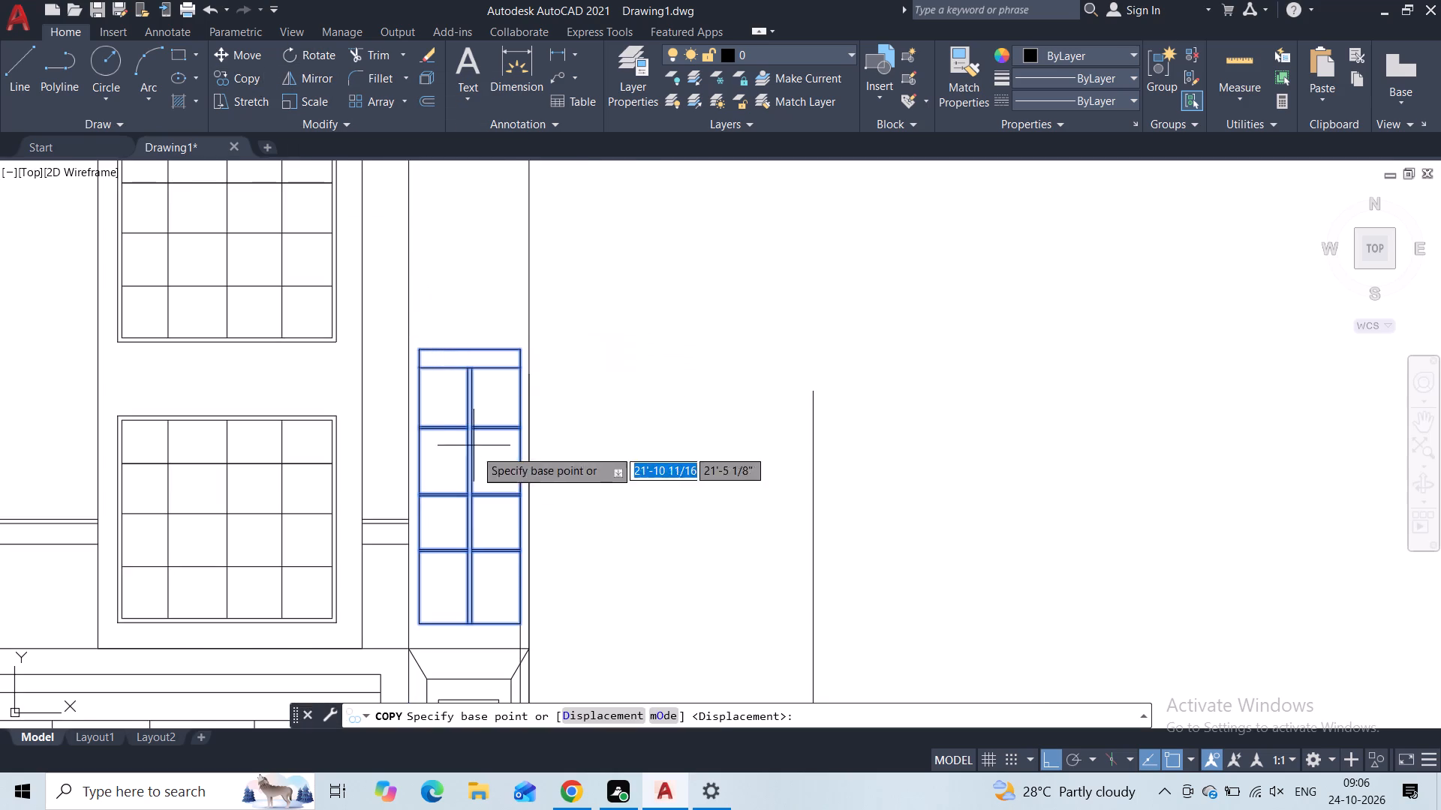
pyautogui.click(473, 625)
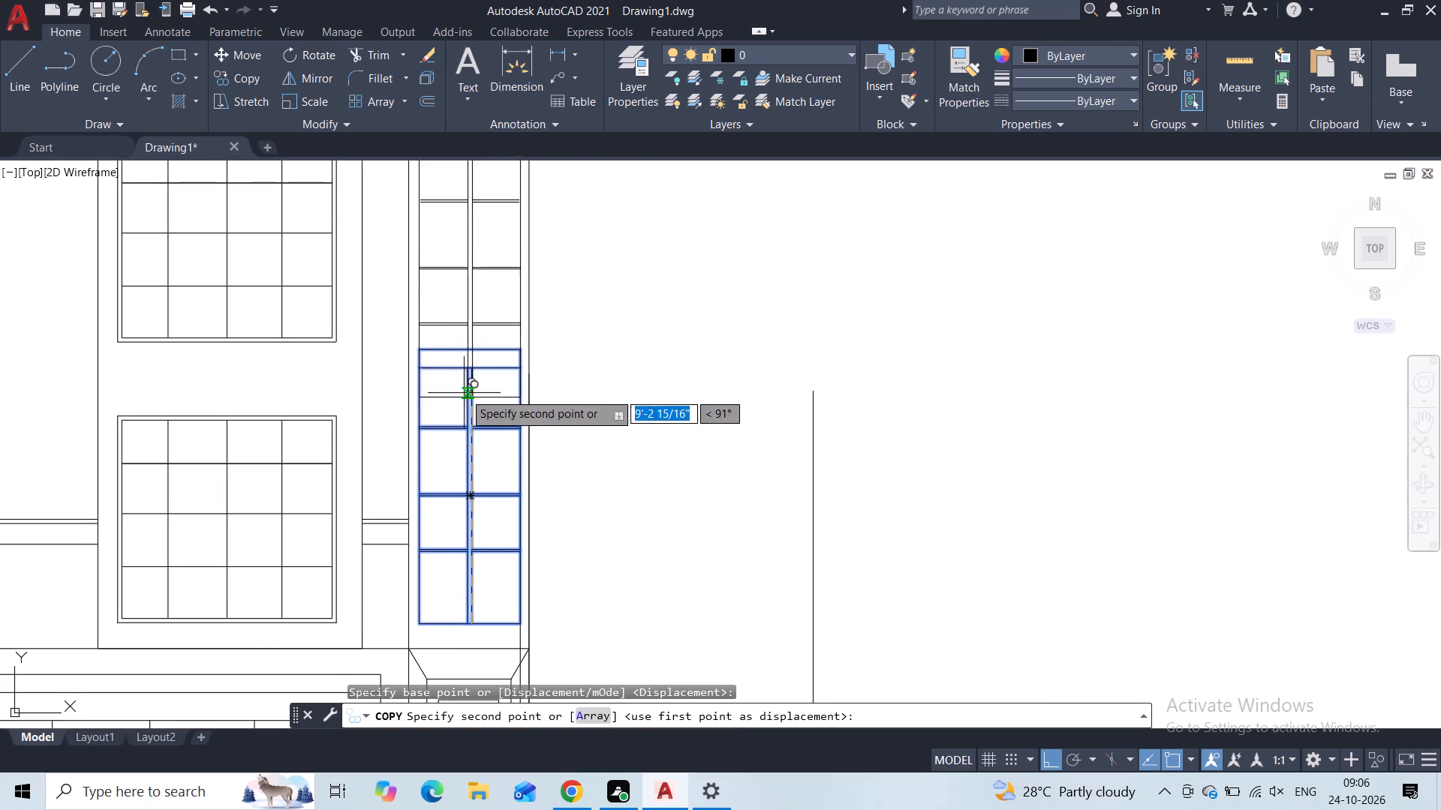
pyautogui.moveTo(460, 386); pyautogui.dragTo(467, 555, button='middle')
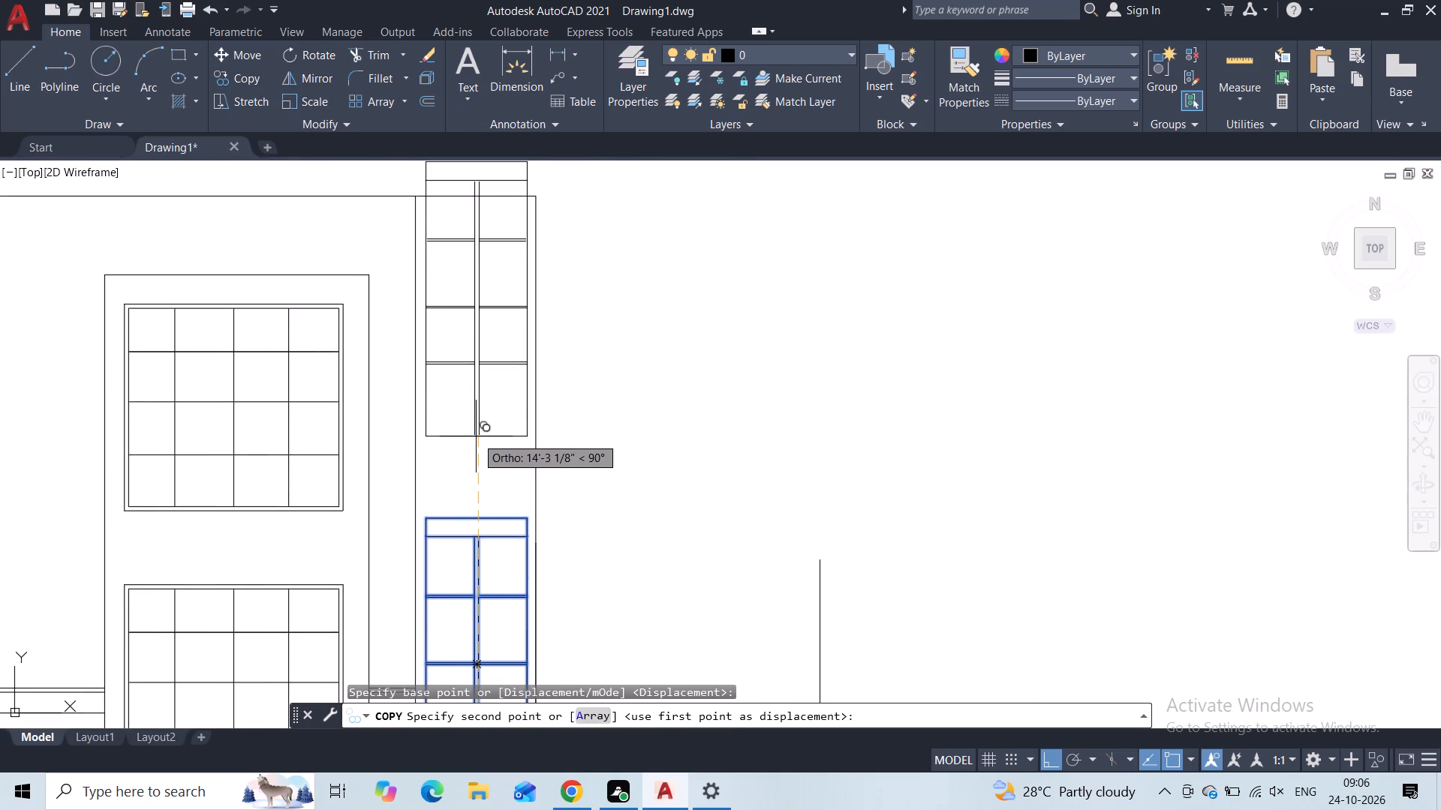
pyautogui.click(462, 496)
pyautogui.press('Escape')
# Move the facade's top line straight up about 2'-9", keeping it horizontal above the upper storey.
pyautogui.scroll(-1, 602, 415)
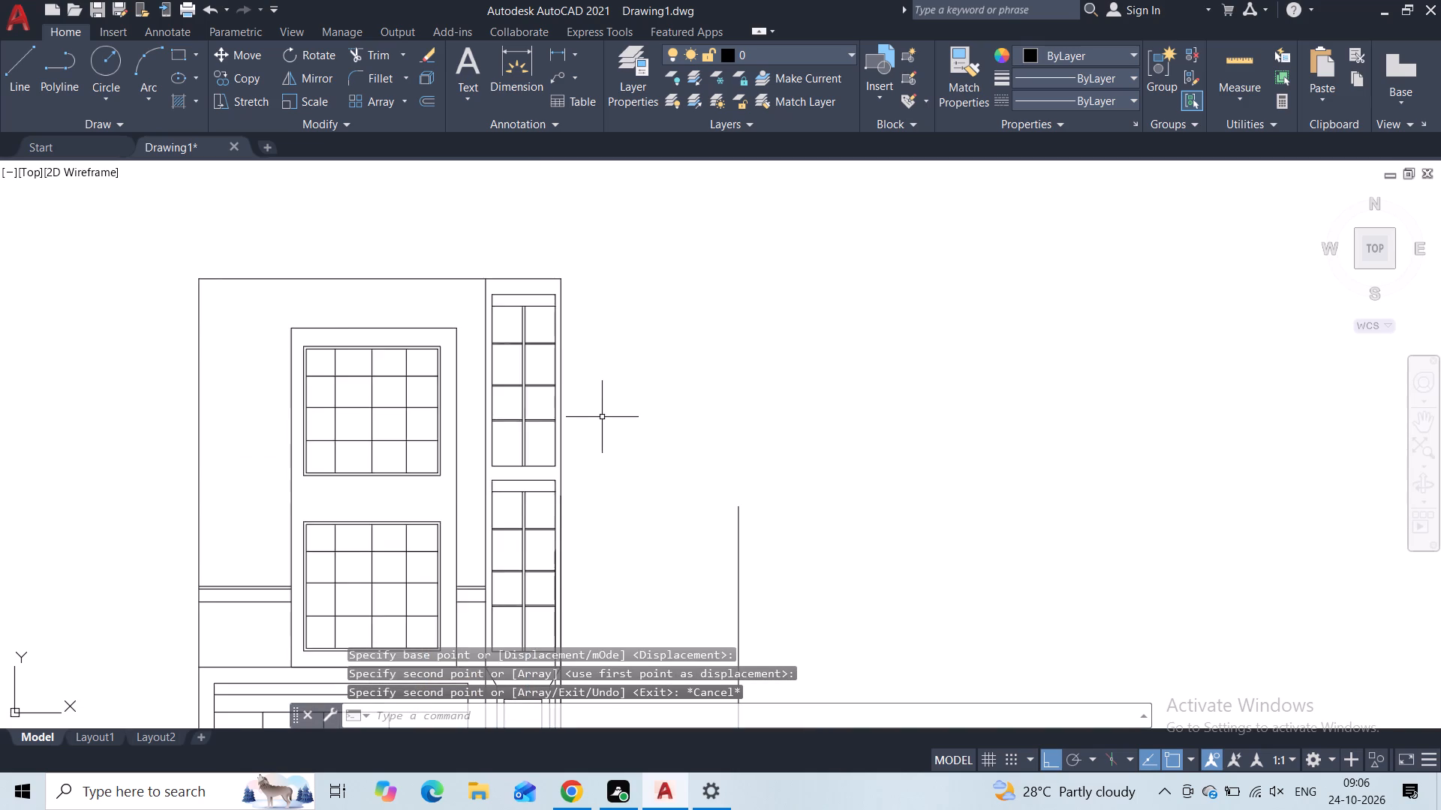
pyautogui.scroll(-1, 602, 420)
pyautogui.scroll(1, 553, 531)
pyautogui.scroll(-1, 617, 463)
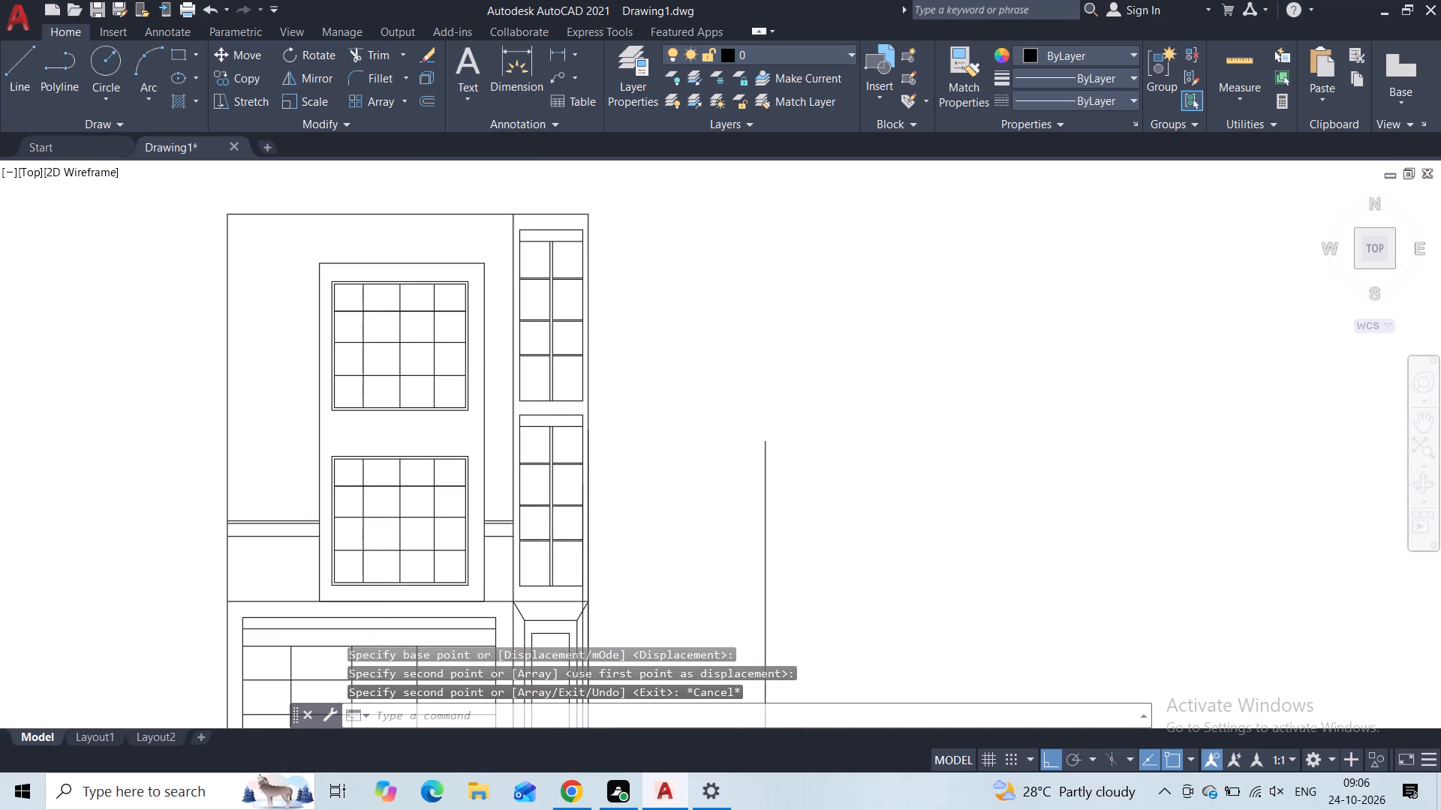
pyautogui.moveTo(617, 469); pyautogui.dragTo(572, 338, button='middle')
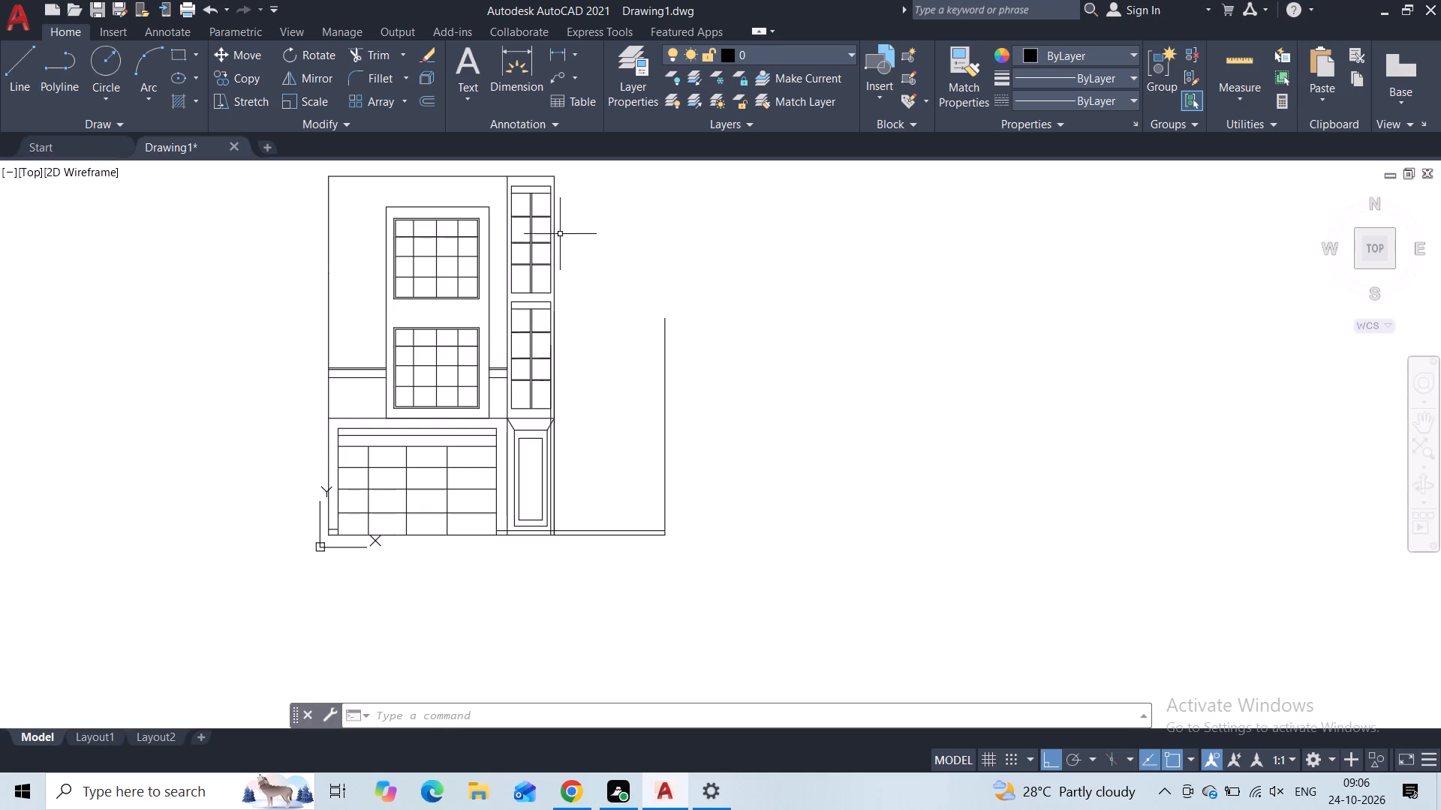
pyautogui.moveTo(572, 241); pyautogui.dragTo(578, 301, button='middle')
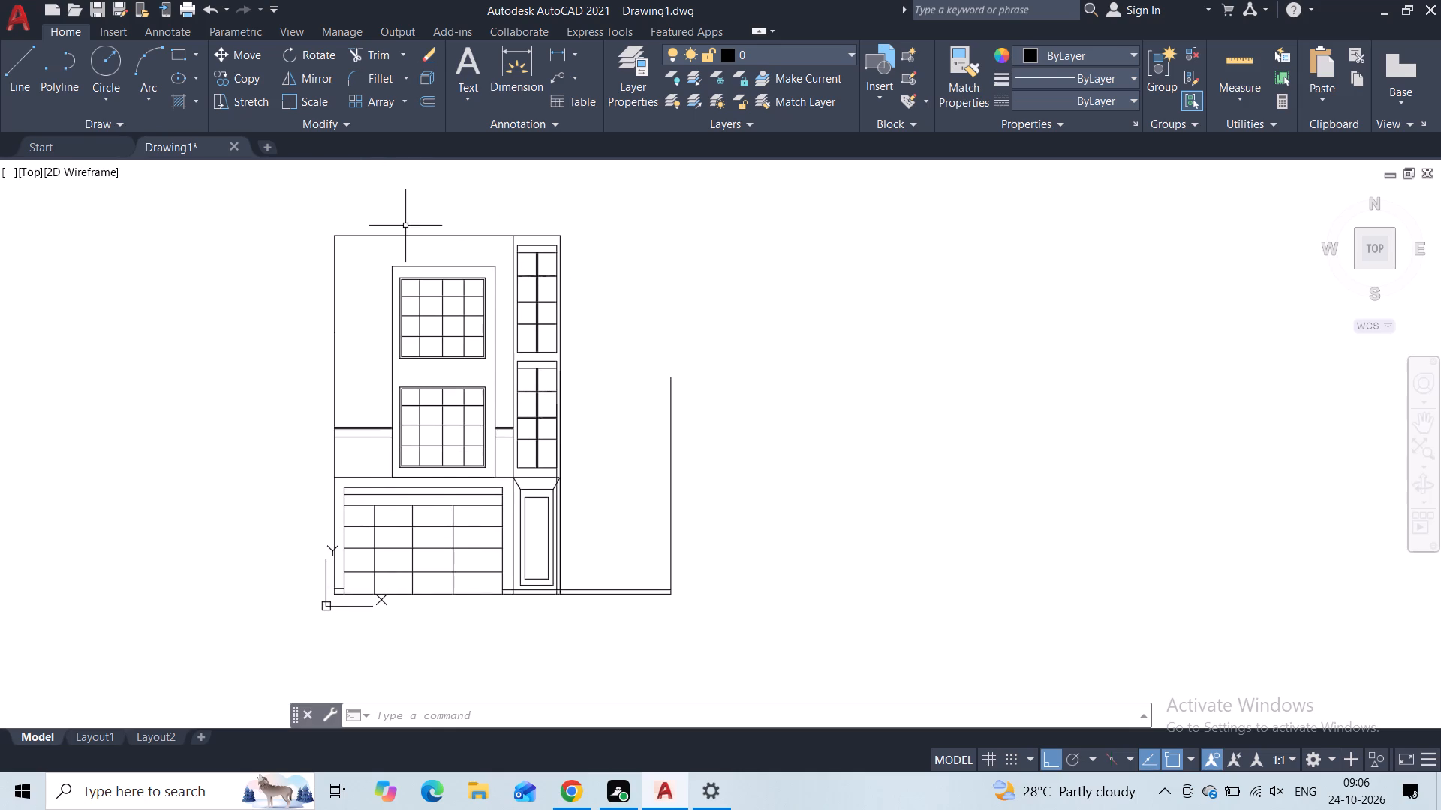
pyautogui.moveTo(402, 227); pyautogui.dragTo(406, 253, button='middle')
pyautogui.scroll(1, 406, 253)
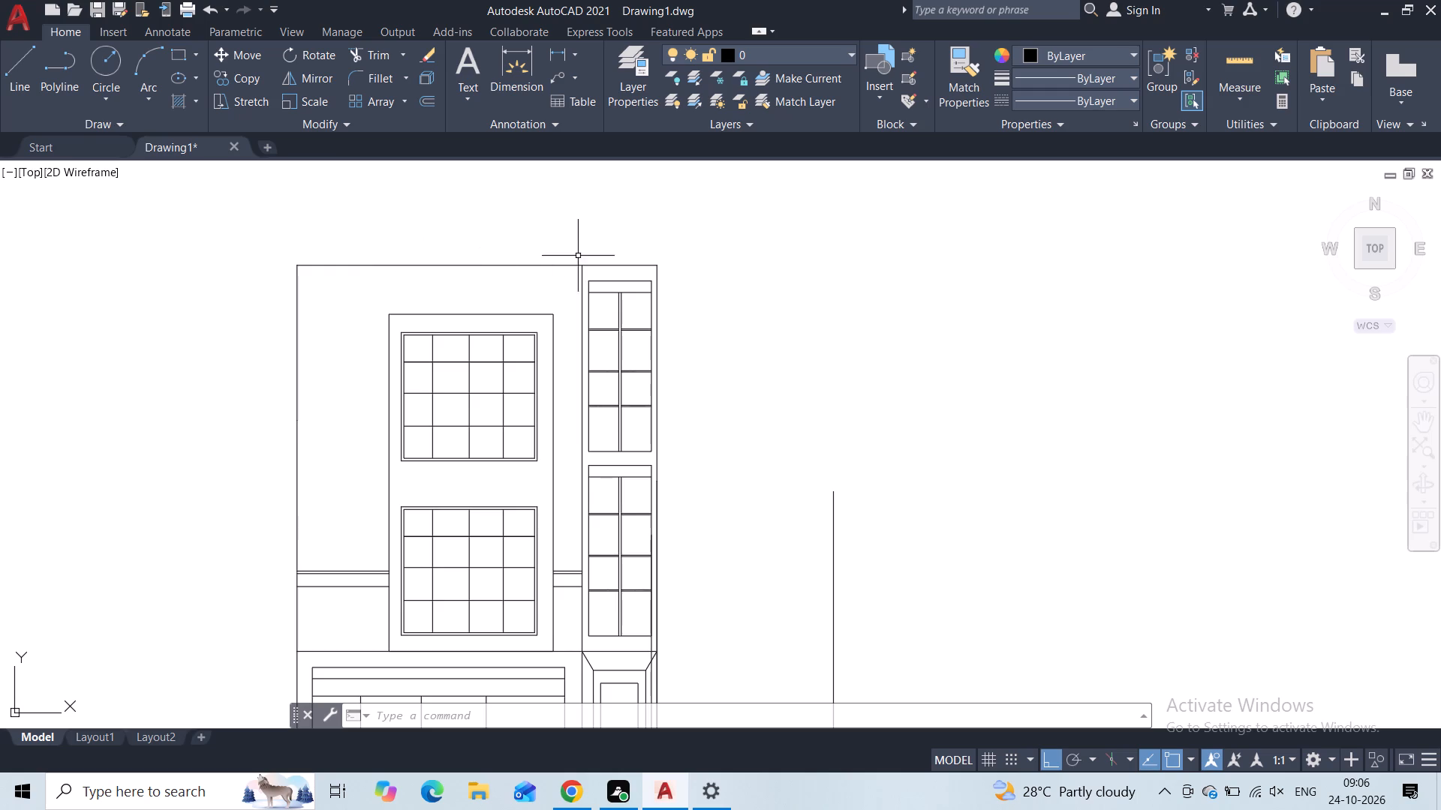
pyautogui.click(600, 265)
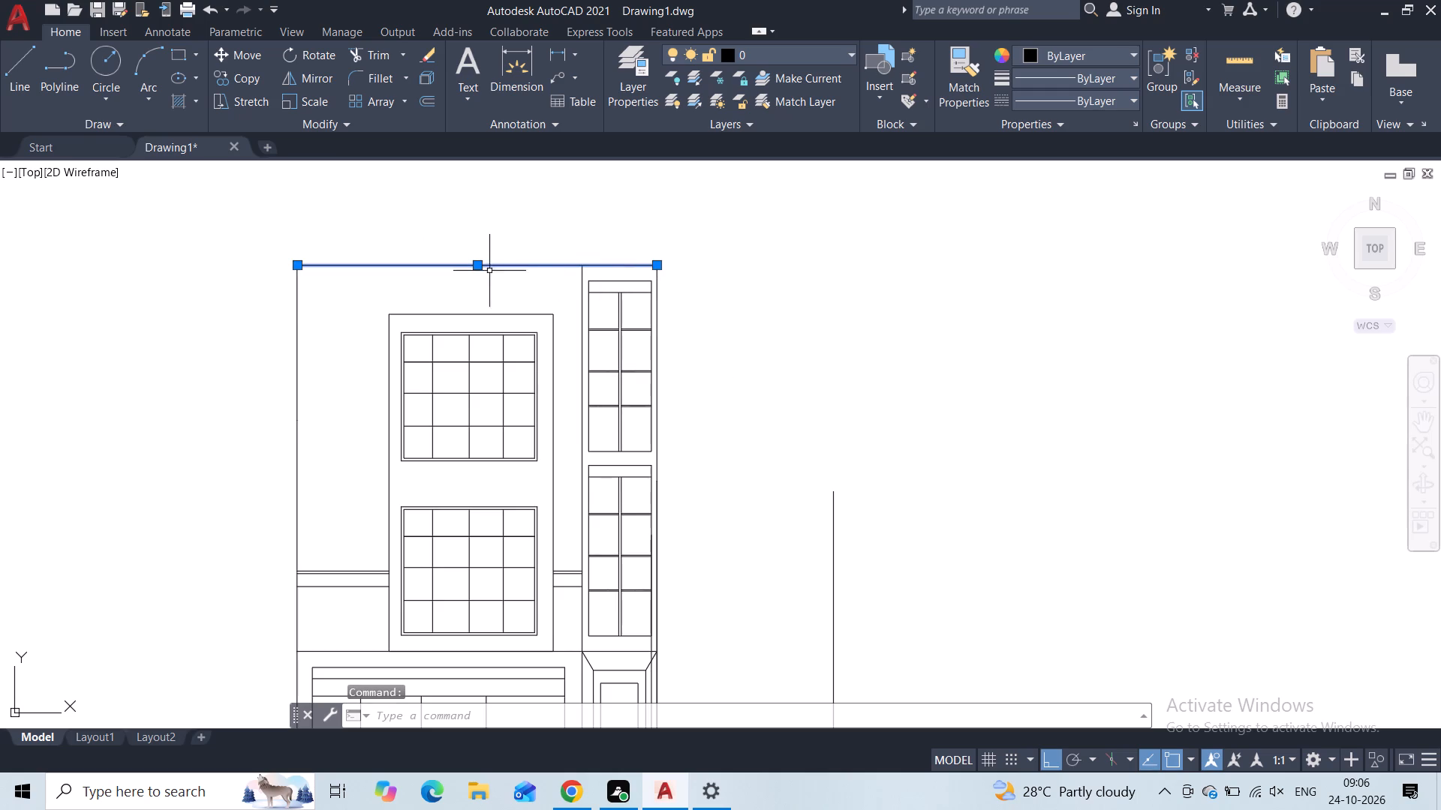
pyautogui.click(480, 267)
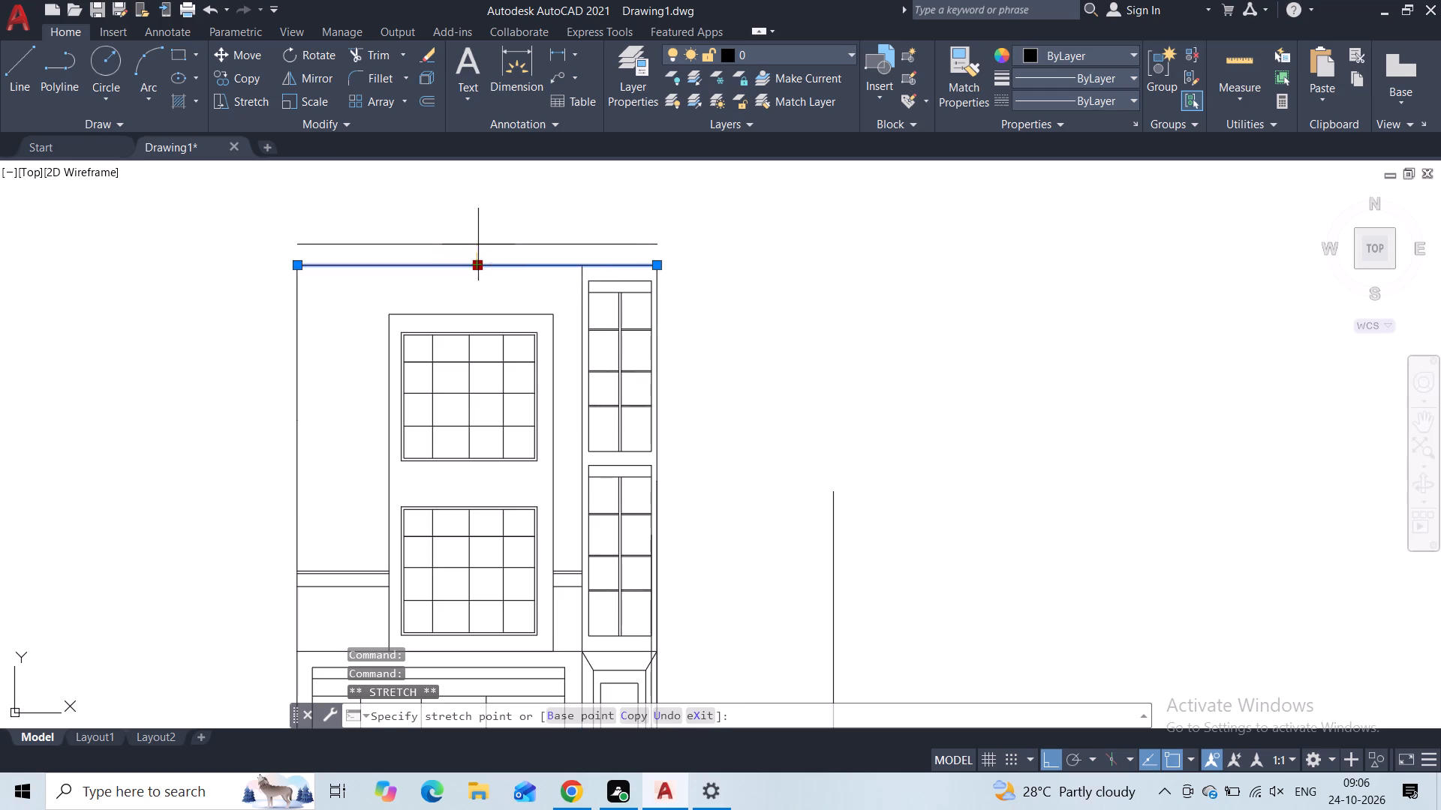
pyautogui.click(478, 244)
pyautogui.press('Escape')
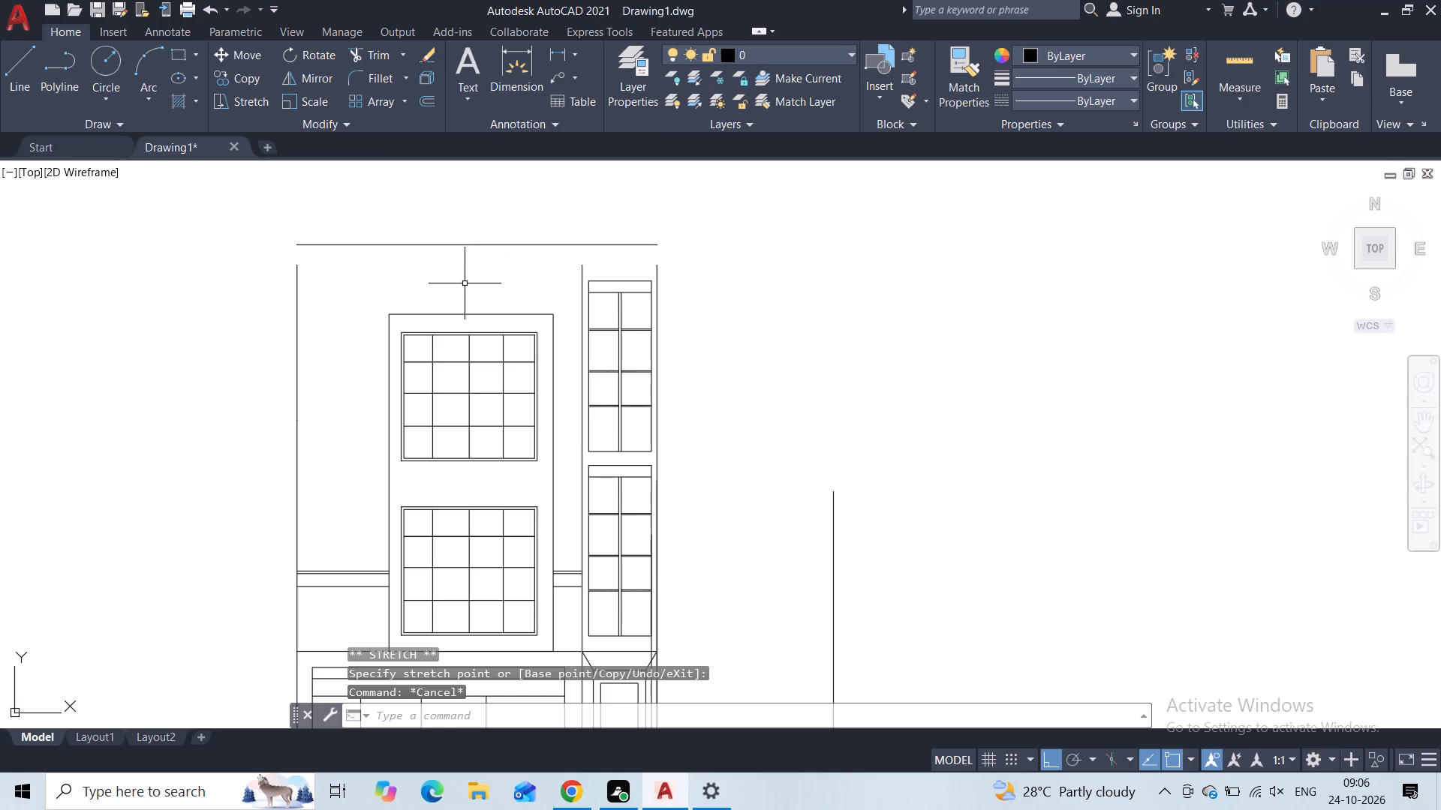
pyautogui.click(504, 244)
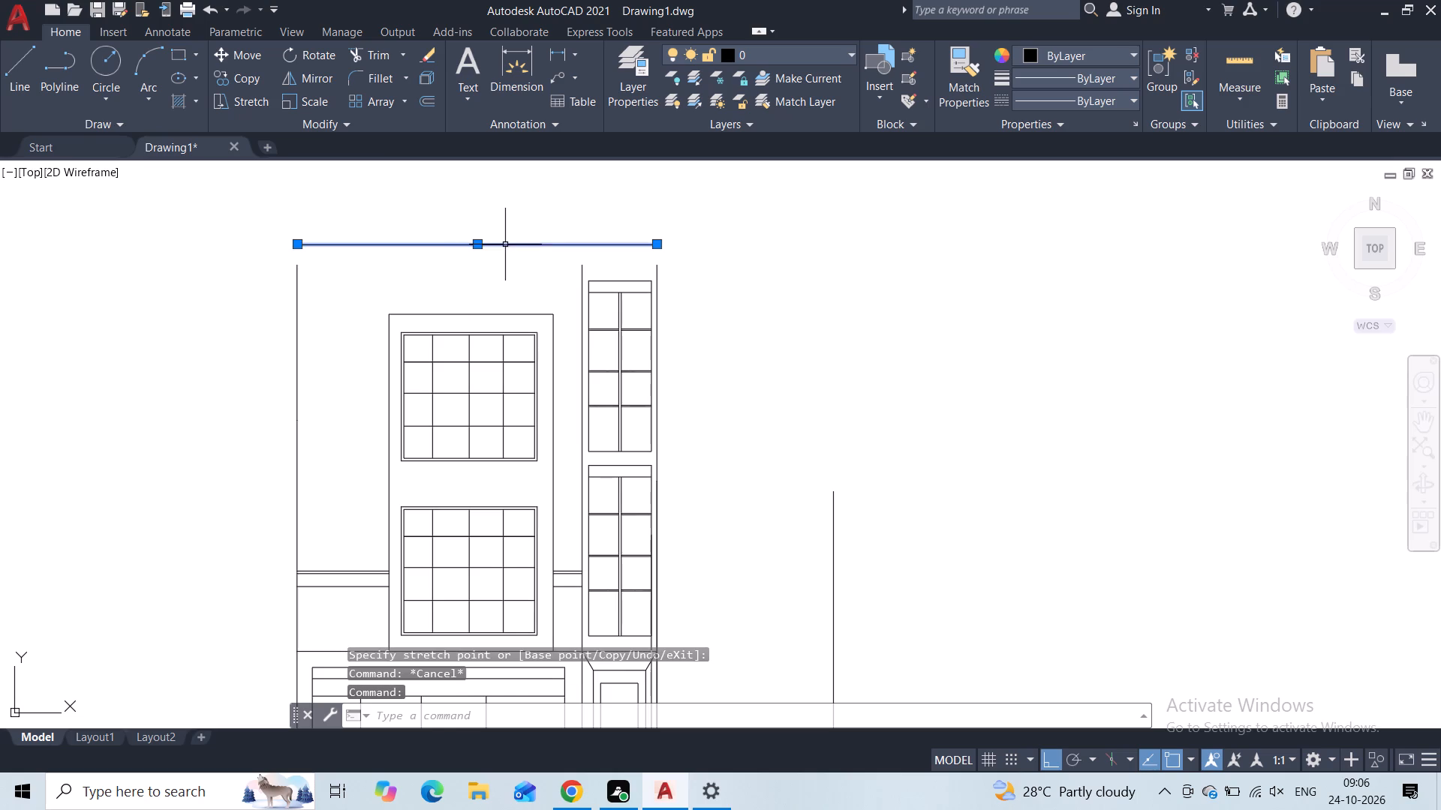
pyautogui.click(476, 246)
pyautogui.click(475, 222)
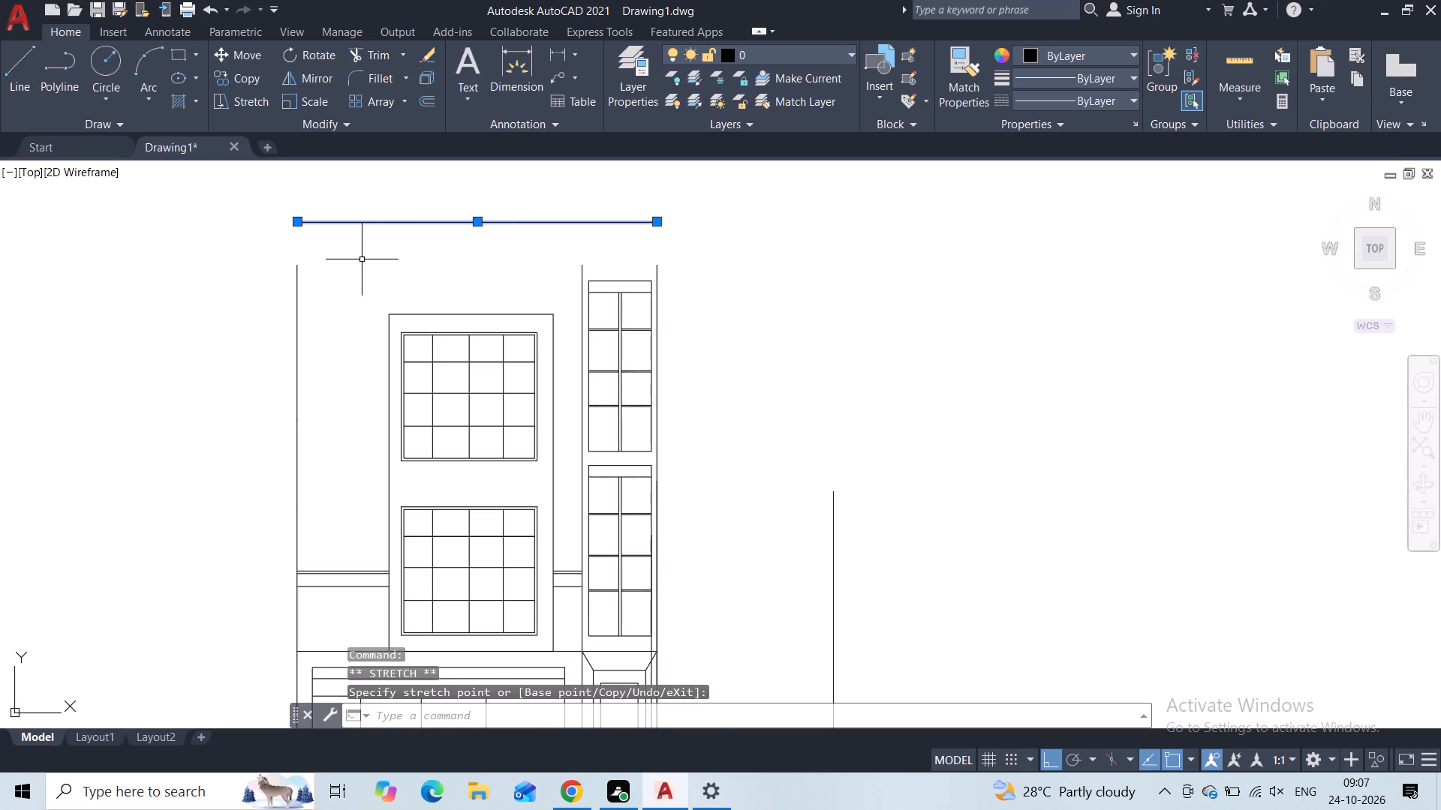
pyautogui.press('Escape')
# Draw a vertical line from the top of the facade's outer left edge up to the raised top line.
pyautogui.click(15, 67)
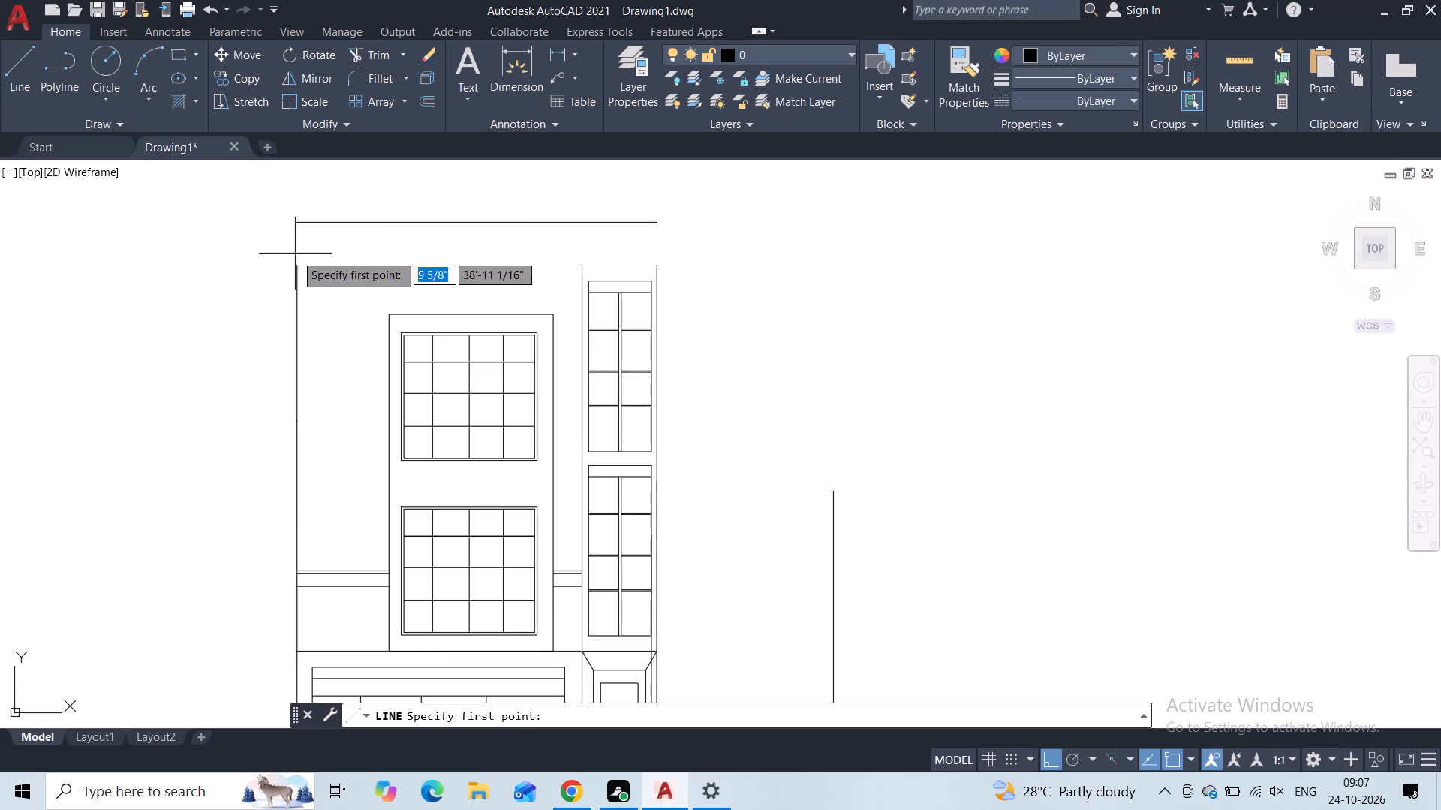
pyautogui.click(297, 263)
pyautogui.click(296, 230)
pyautogui.press('Escape')
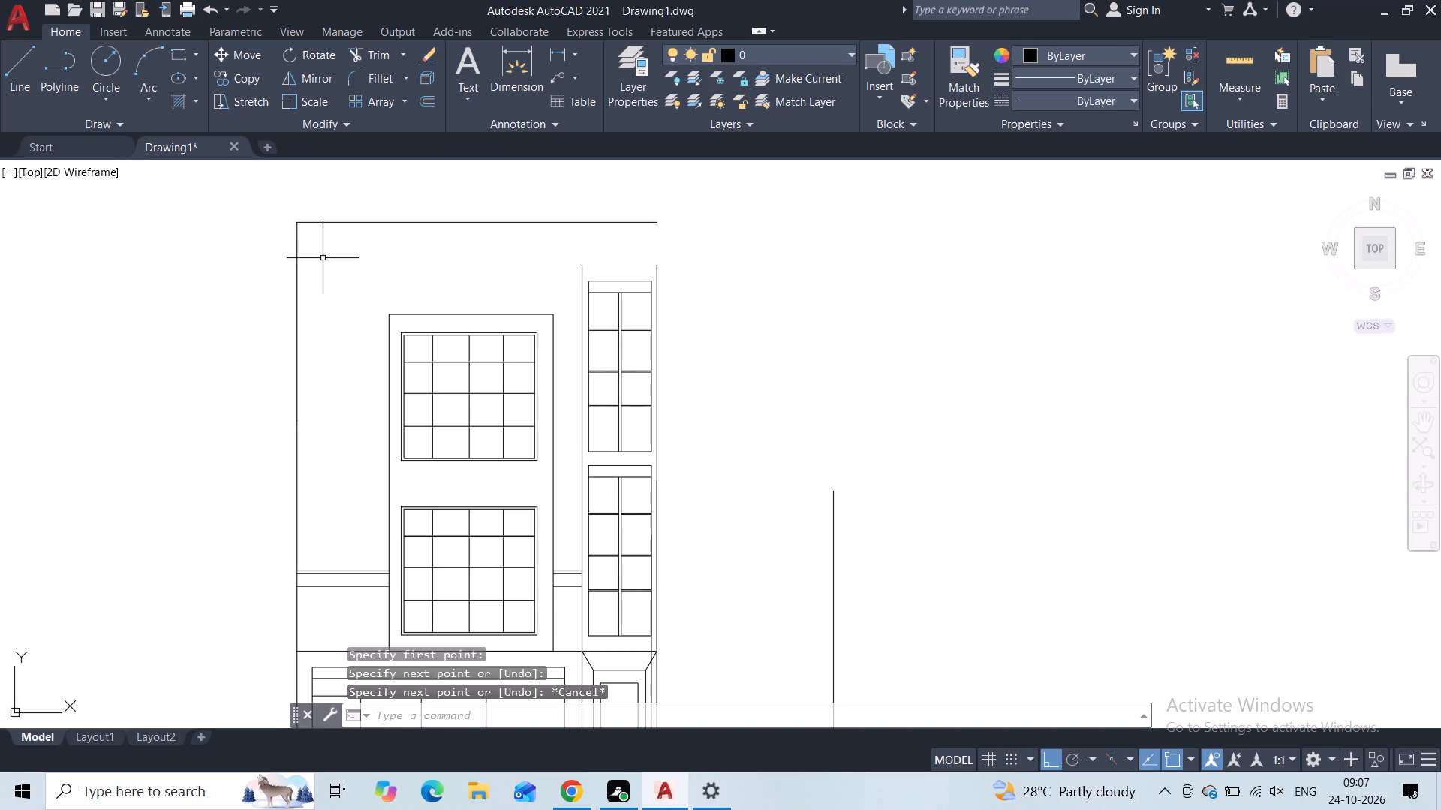
# Draw the side strip's parapet outline: about 3'-10" up from its inner edge, across its width, and down to its outer edge.
pyautogui.scroll(1, 598, 271)
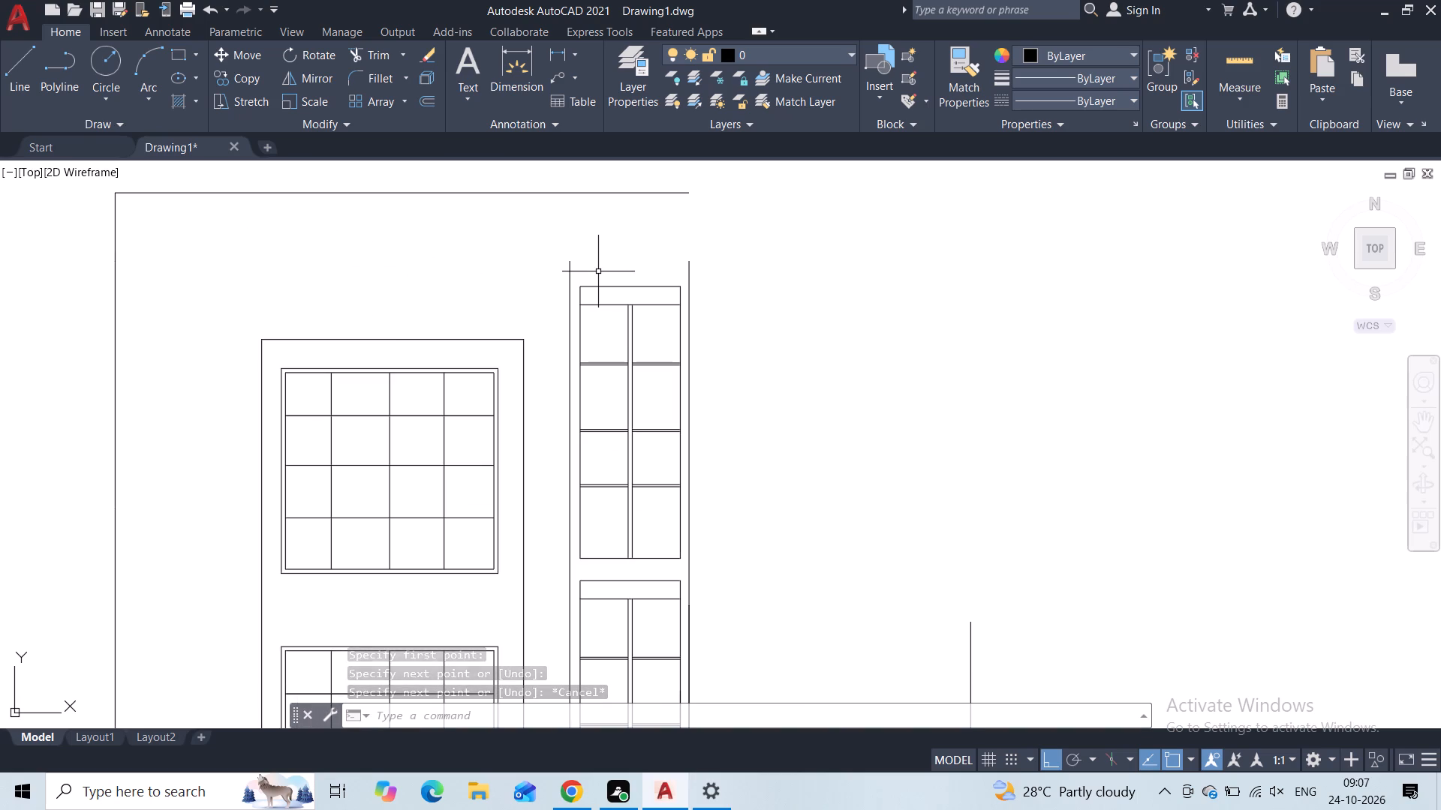
pyautogui.press('space')
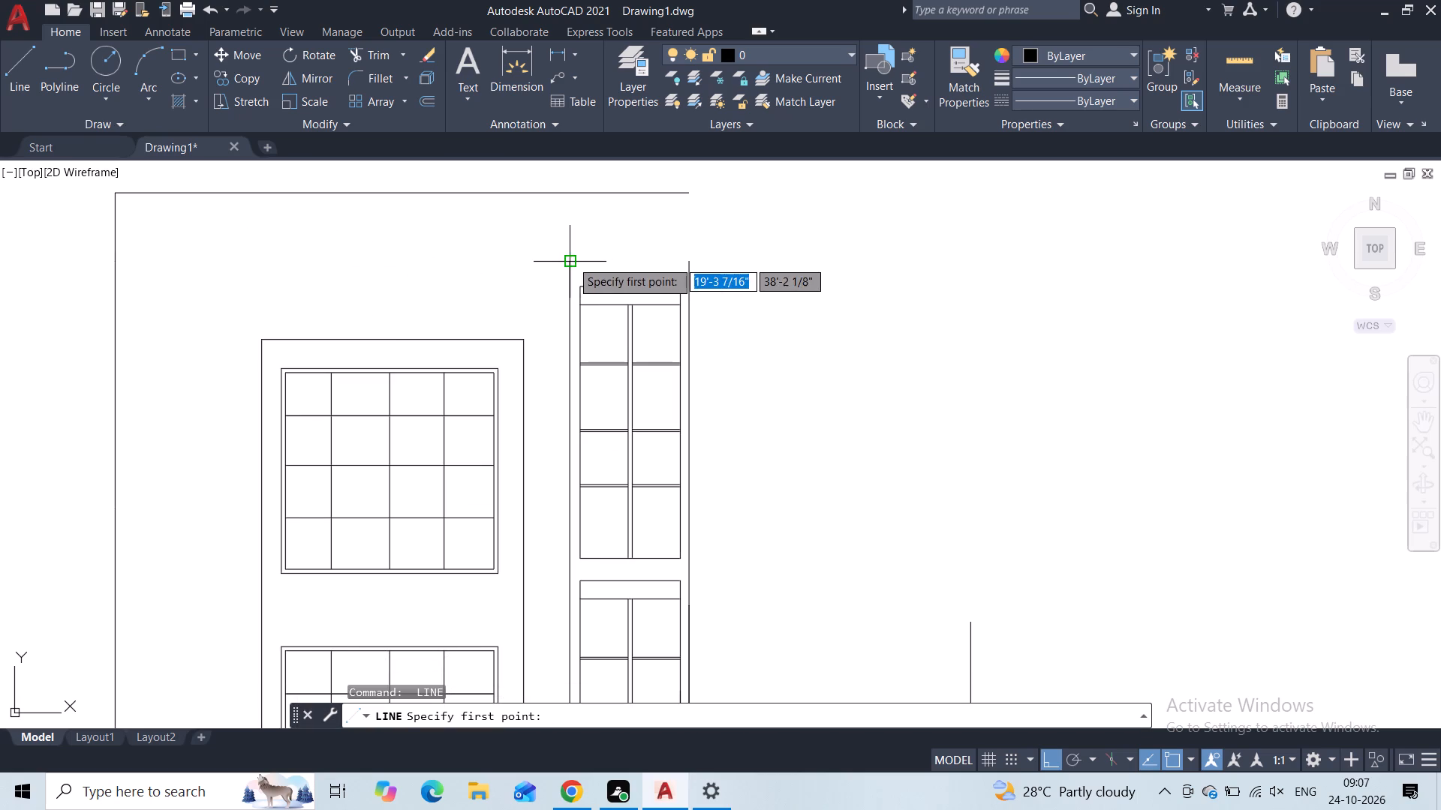
pyautogui.click(570, 261)
pyautogui.moveTo(570, 159); pyautogui.dragTo(562, 232, button='middle')
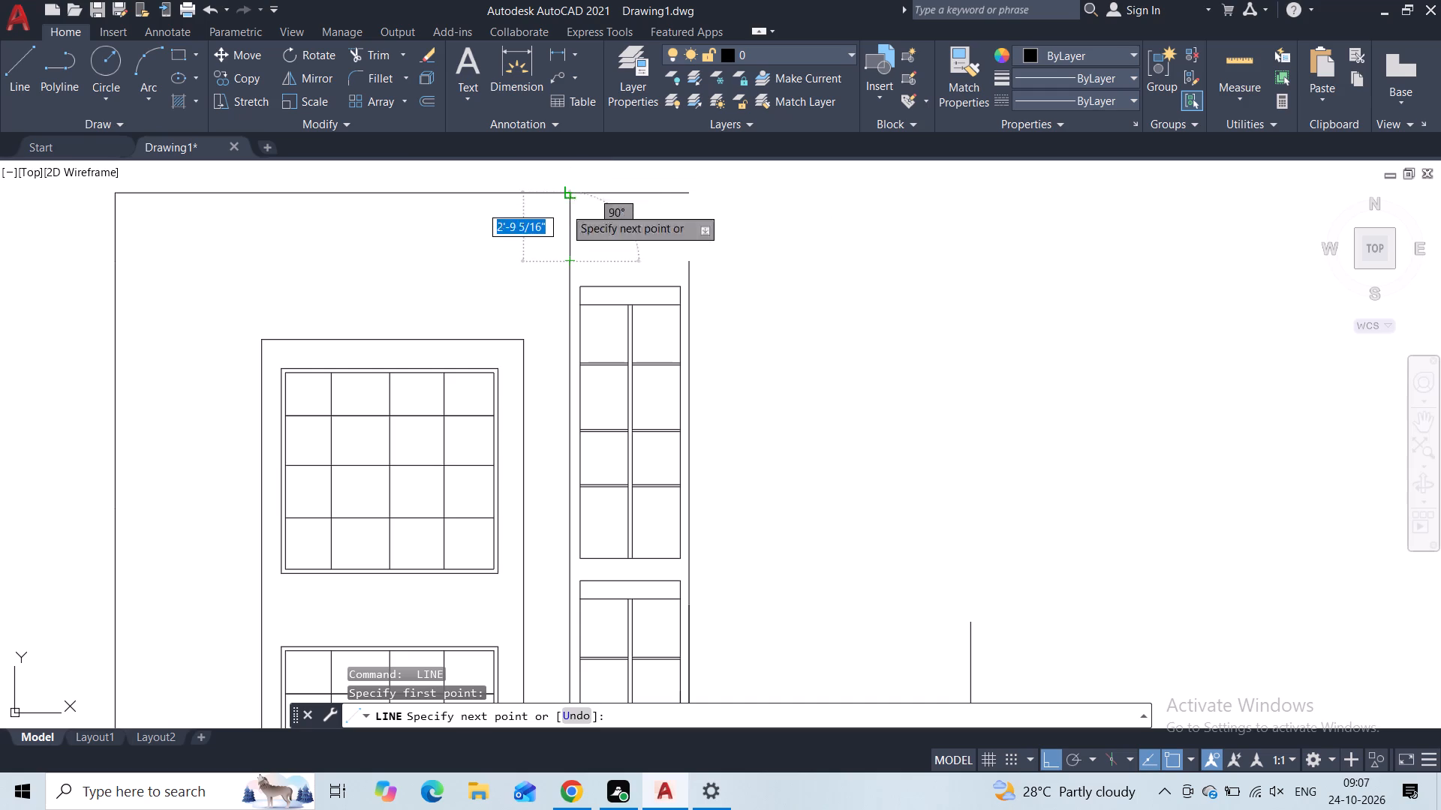
pyautogui.moveTo(562, 232); pyautogui.dragTo(559, 255, button='middle')
pyautogui.moveTo(560, 207); pyautogui.dragTo(538, 274, button='middle')
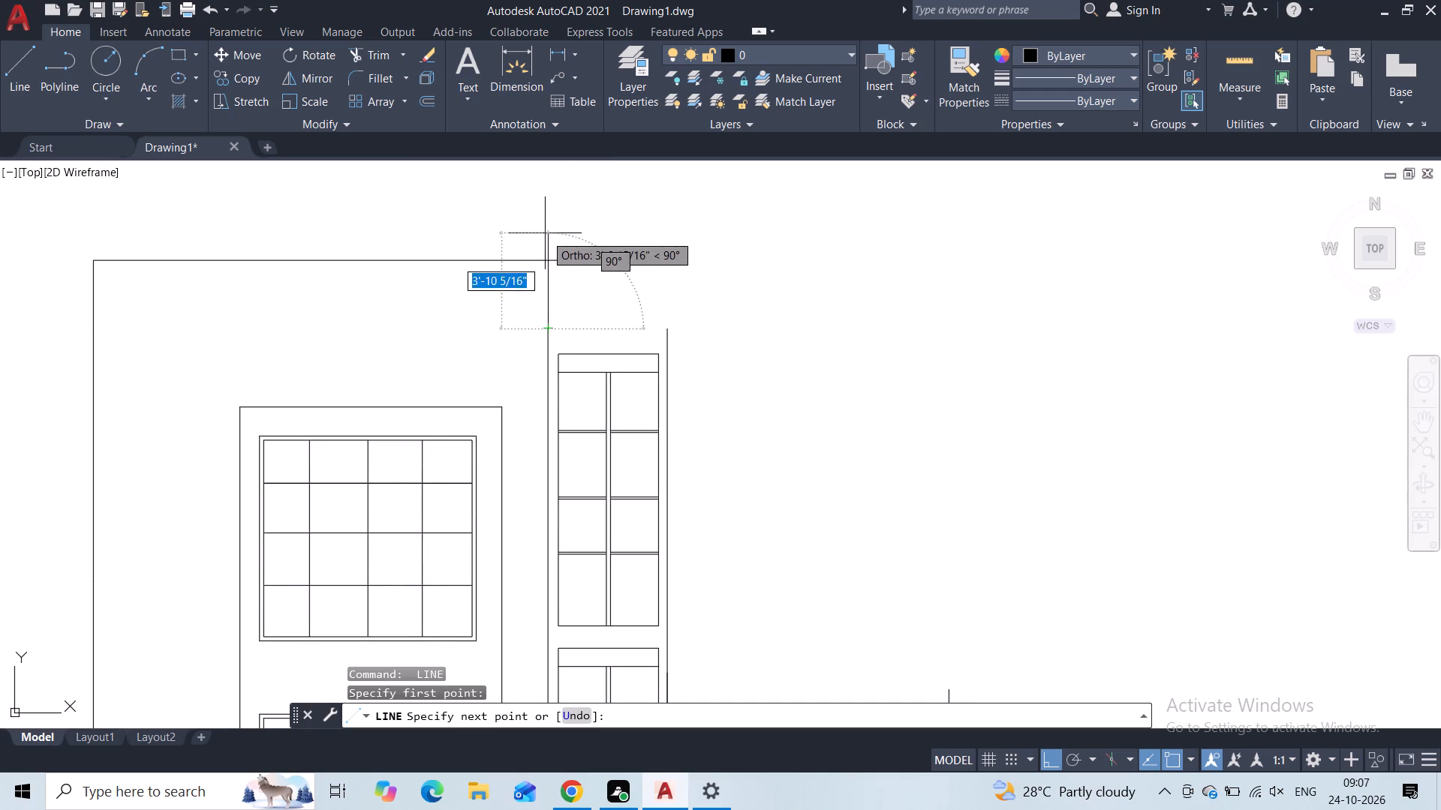
pyautogui.click(545, 233)
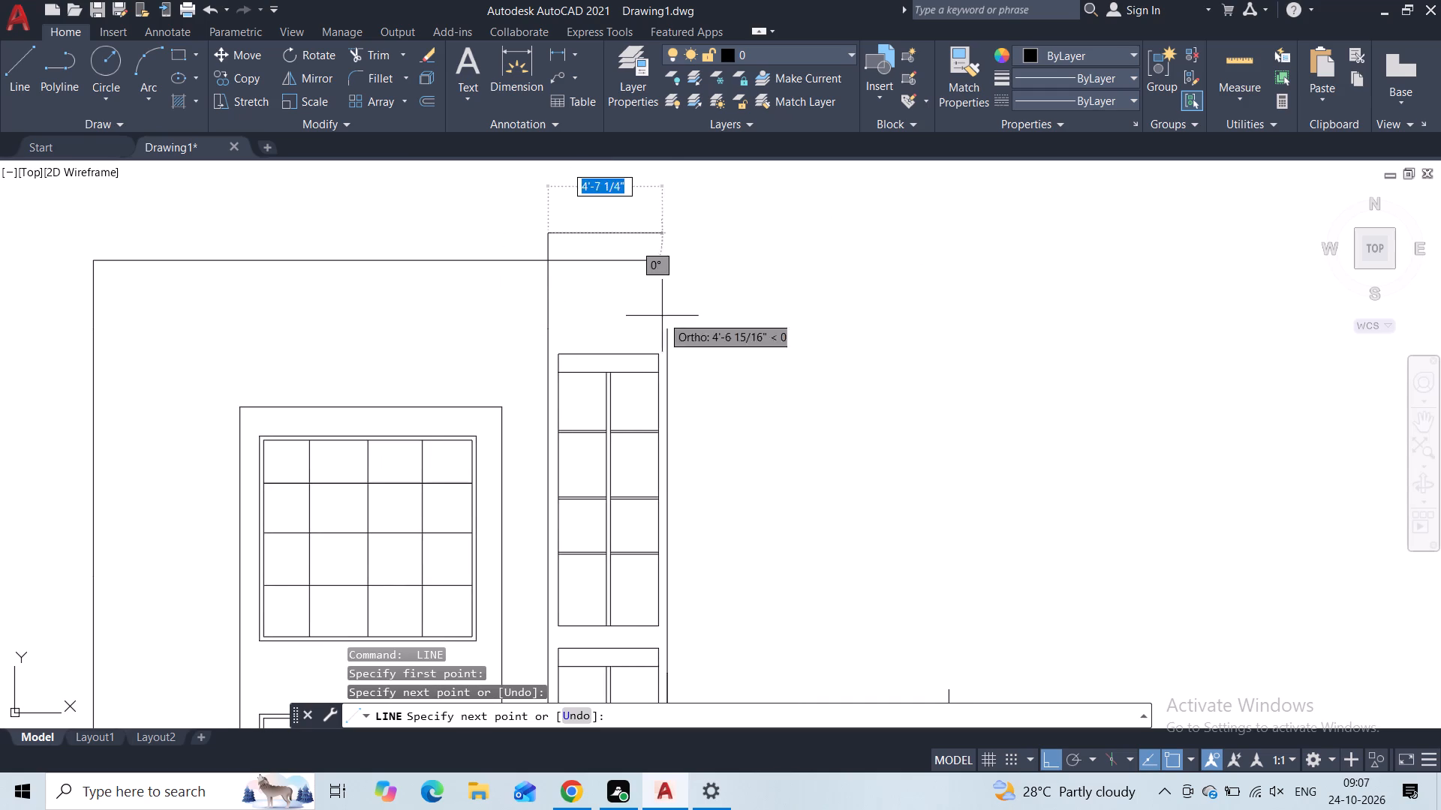
pyautogui.click(670, 235)
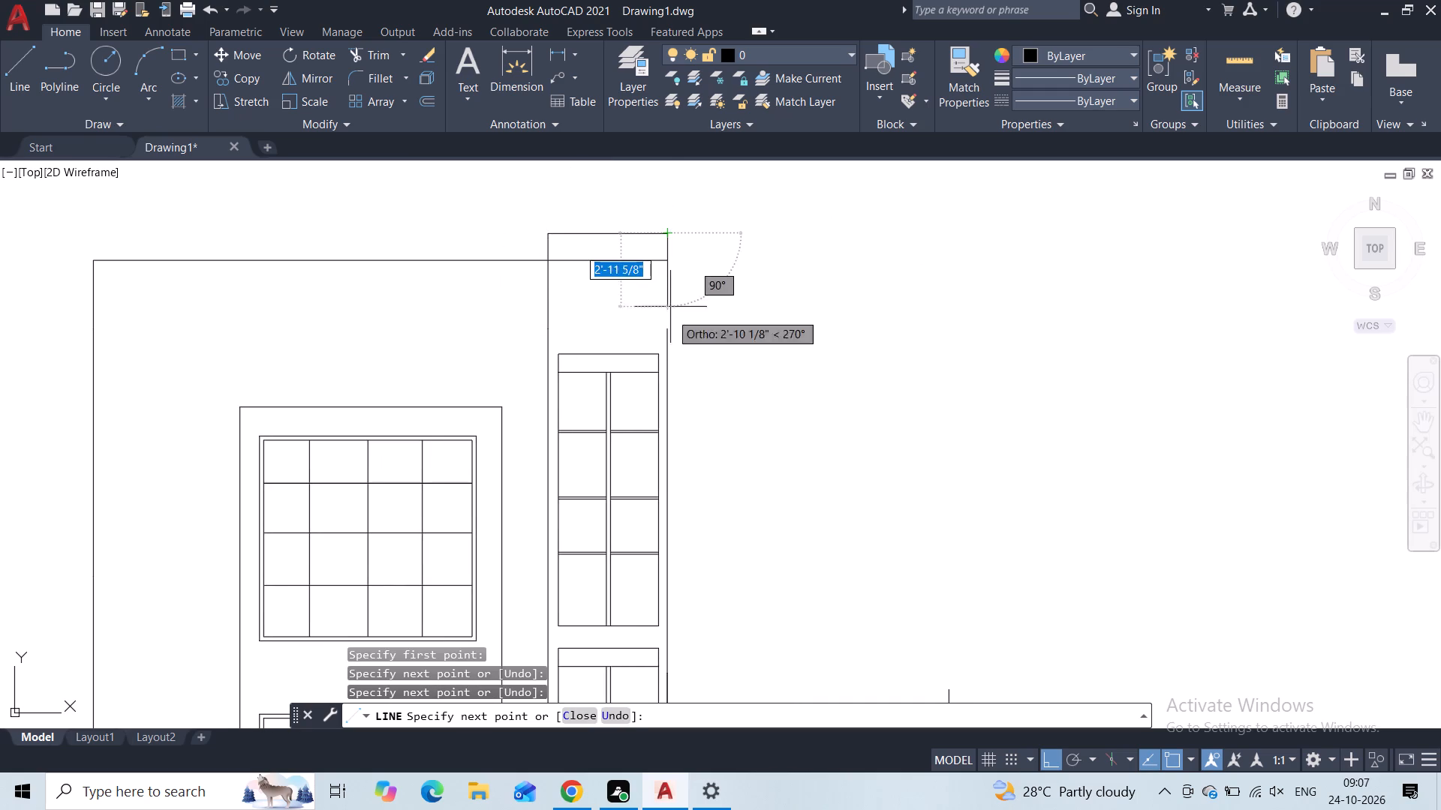
pyautogui.click(669, 325)
pyautogui.press('Escape')
# Trim away the piece of the raised top line that crosses inside the side strip.
pyautogui.click(367, 63)
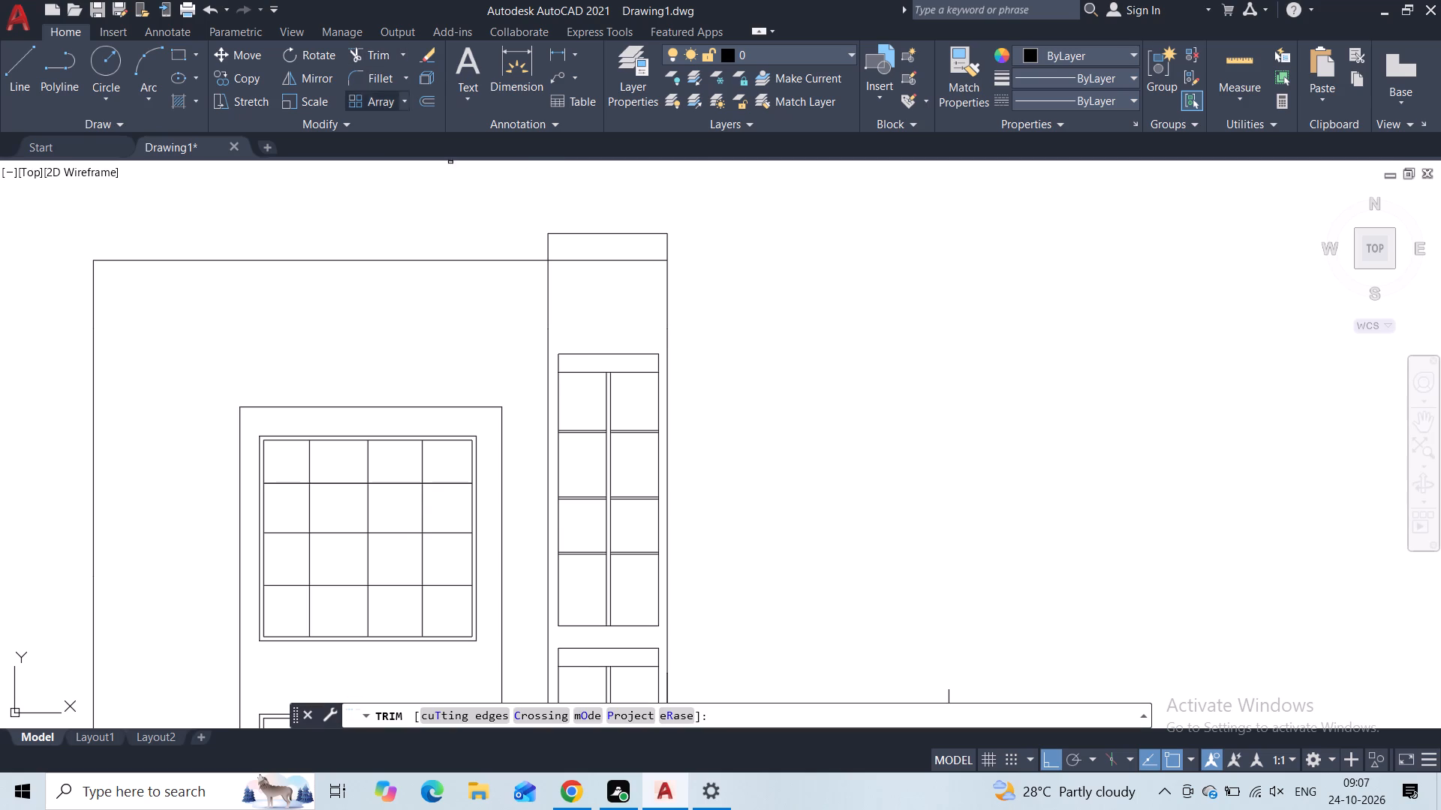
pyautogui.click(604, 255)
pyautogui.moveTo(602, 259); pyautogui.dragTo(599, 279)
pyautogui.moveTo(599, 250); pyautogui.dragTo(594, 278)
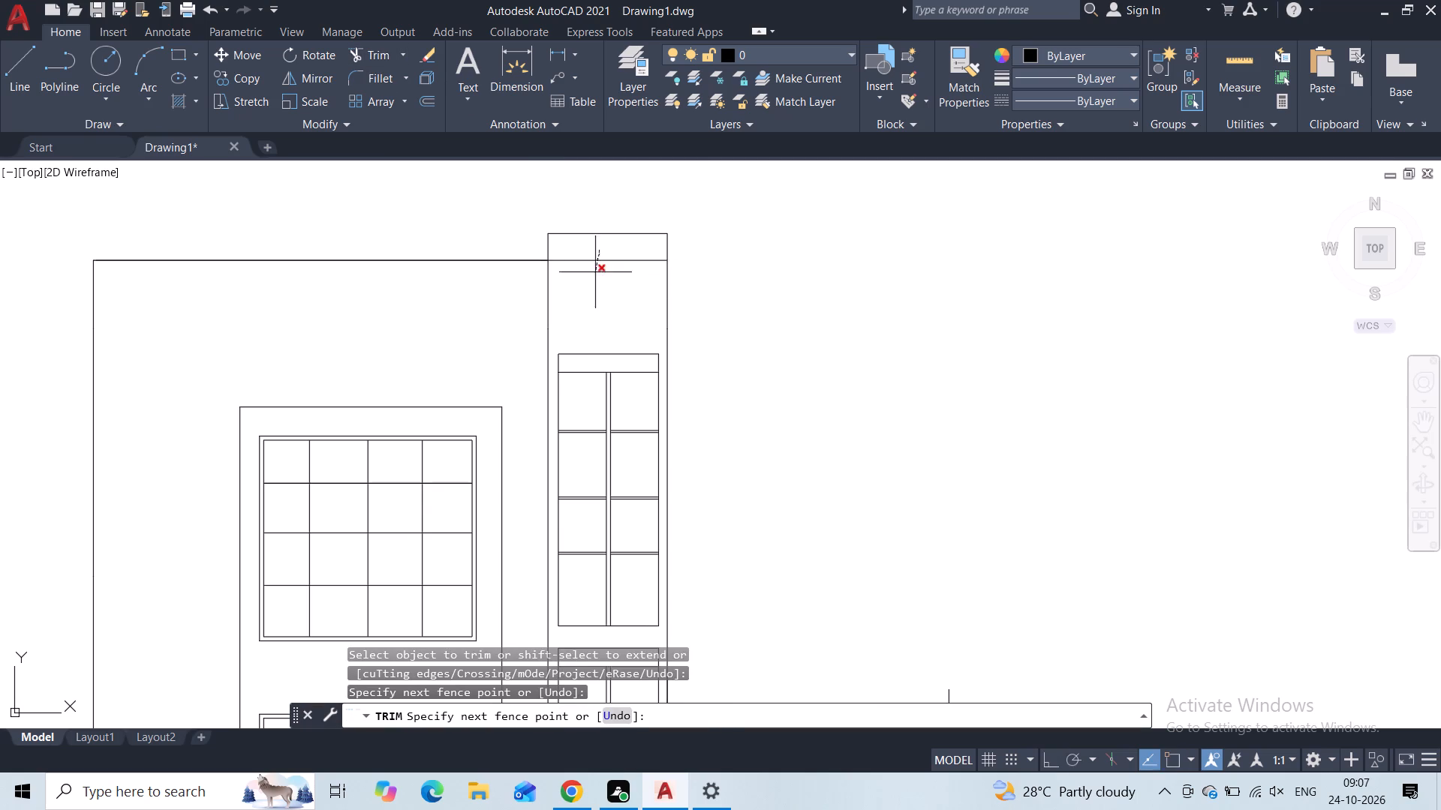
pyautogui.moveTo(594, 278); pyautogui.dragTo(593, 282)
pyautogui.press('Escape')
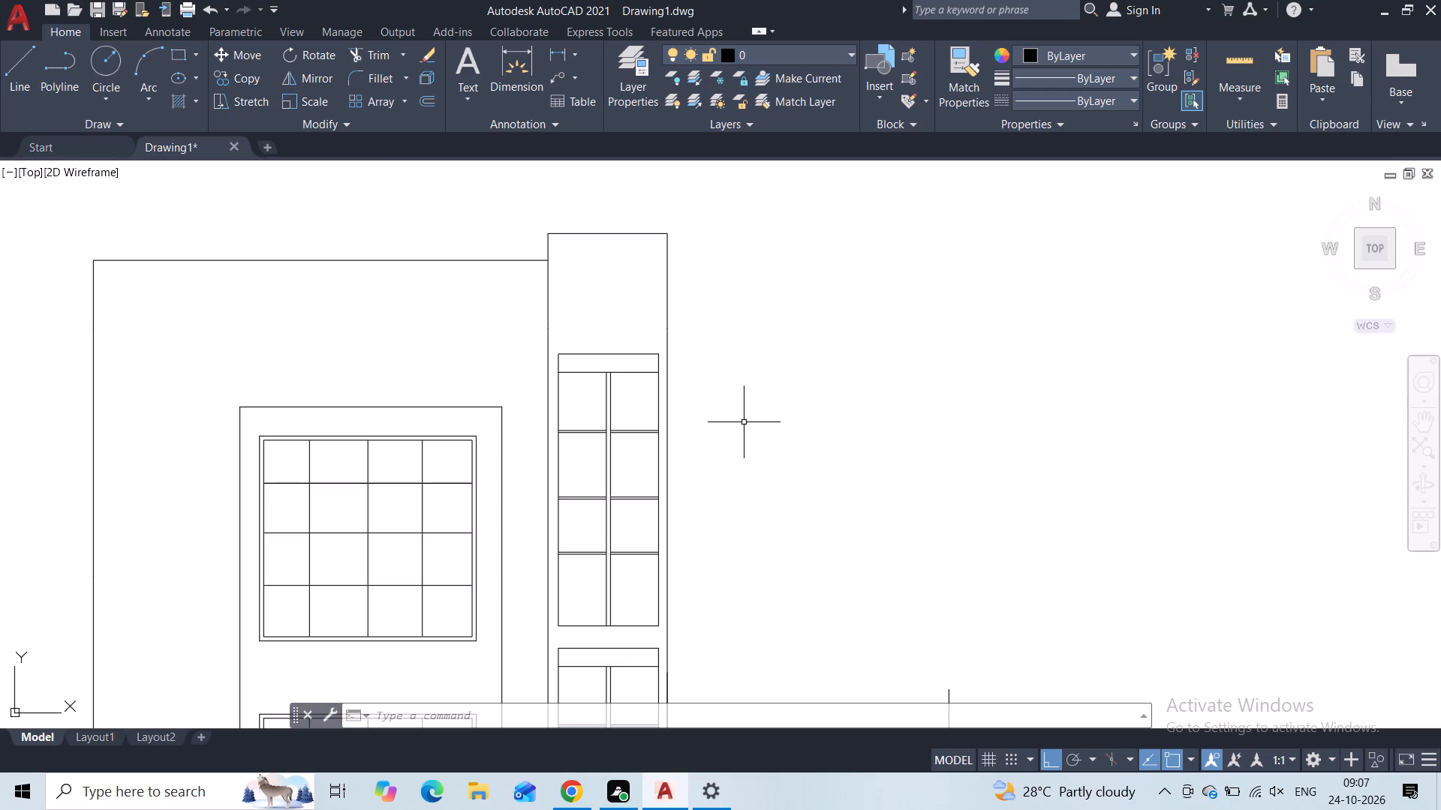
# Extend the adjoining wall's outer edge with a vertical line ending somewhat below the main facade's top line.
pyautogui.scroll(-1, 739, 301)
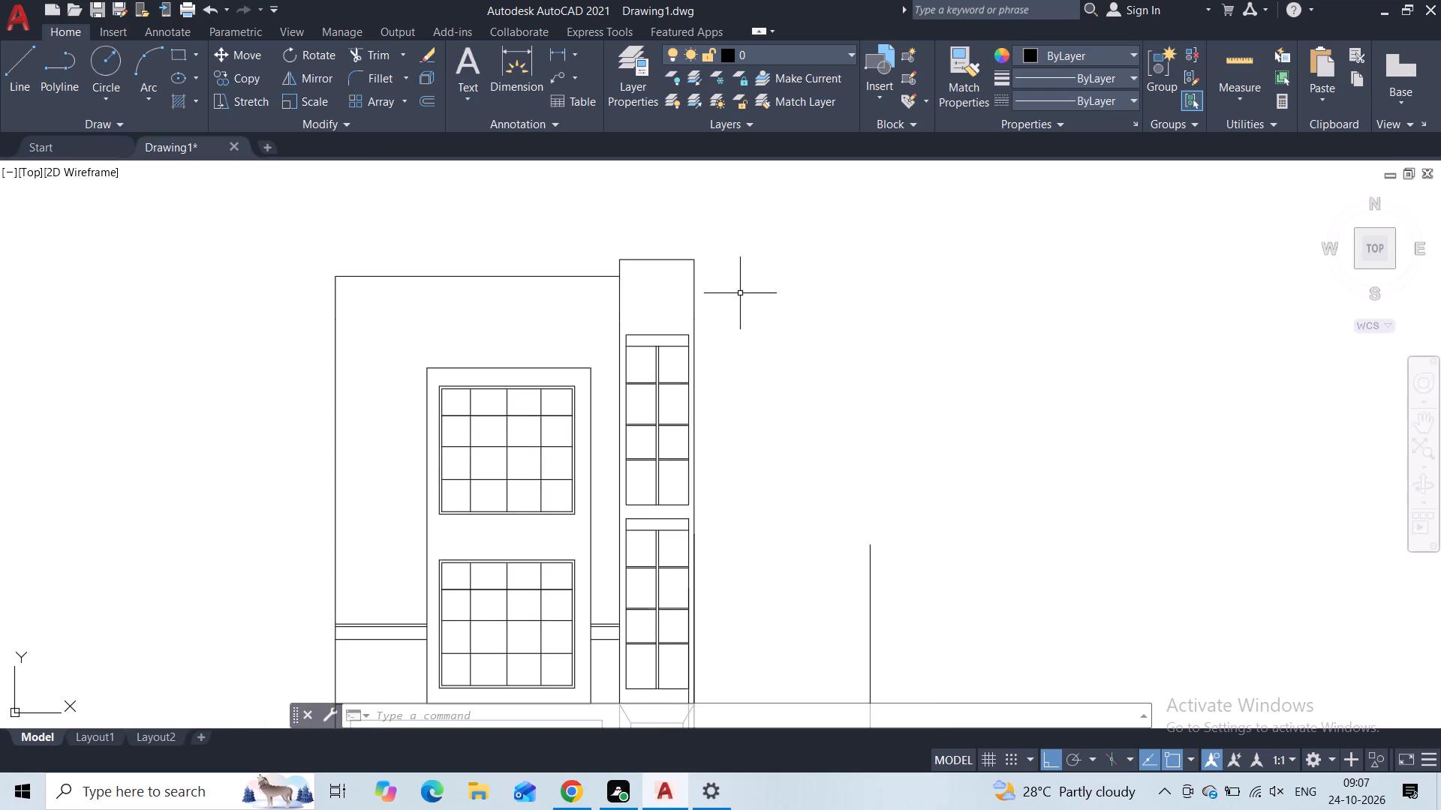
pyautogui.moveTo(772, 333); pyautogui.dragTo(663, 323, button='middle')
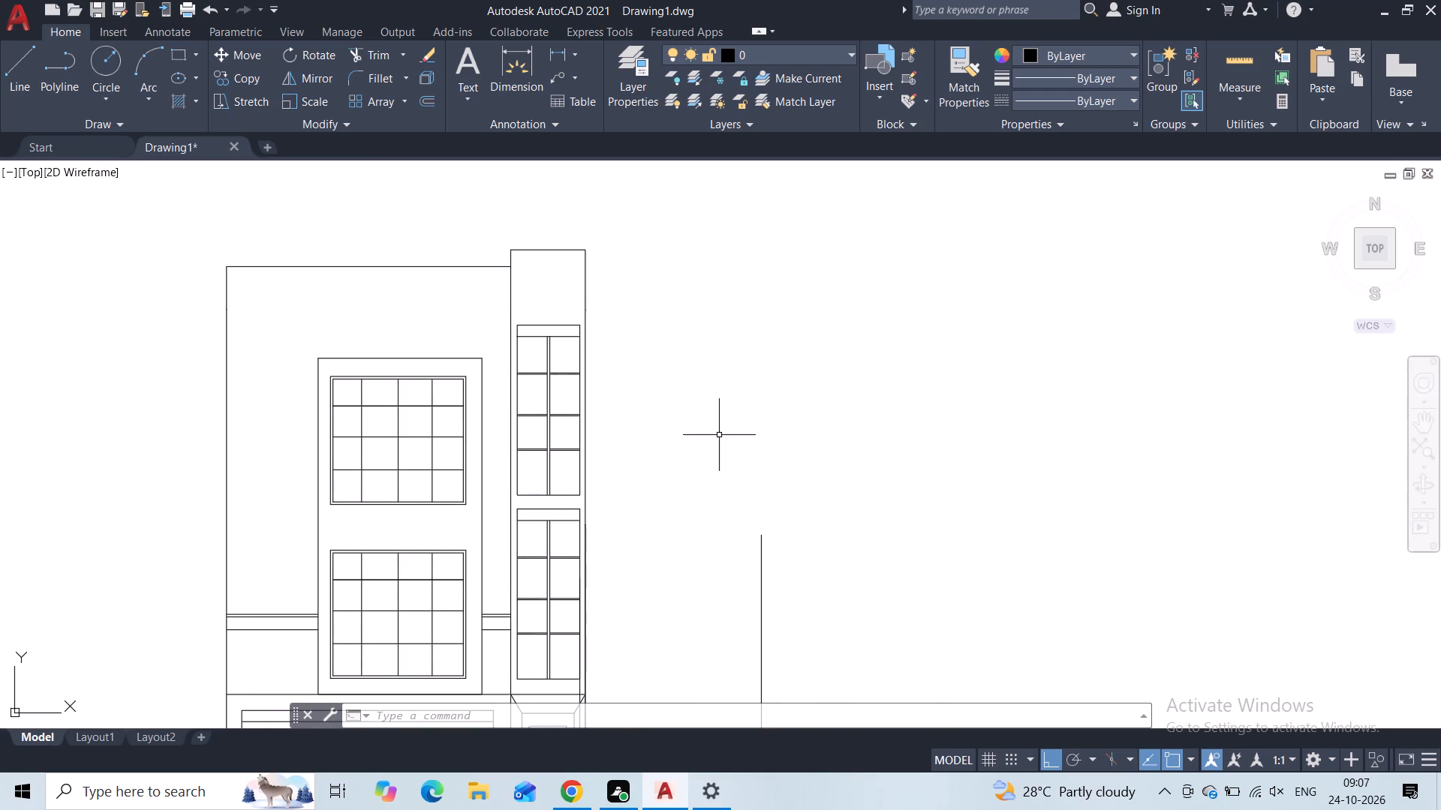
pyautogui.press('space')
pyautogui.press('Escape')
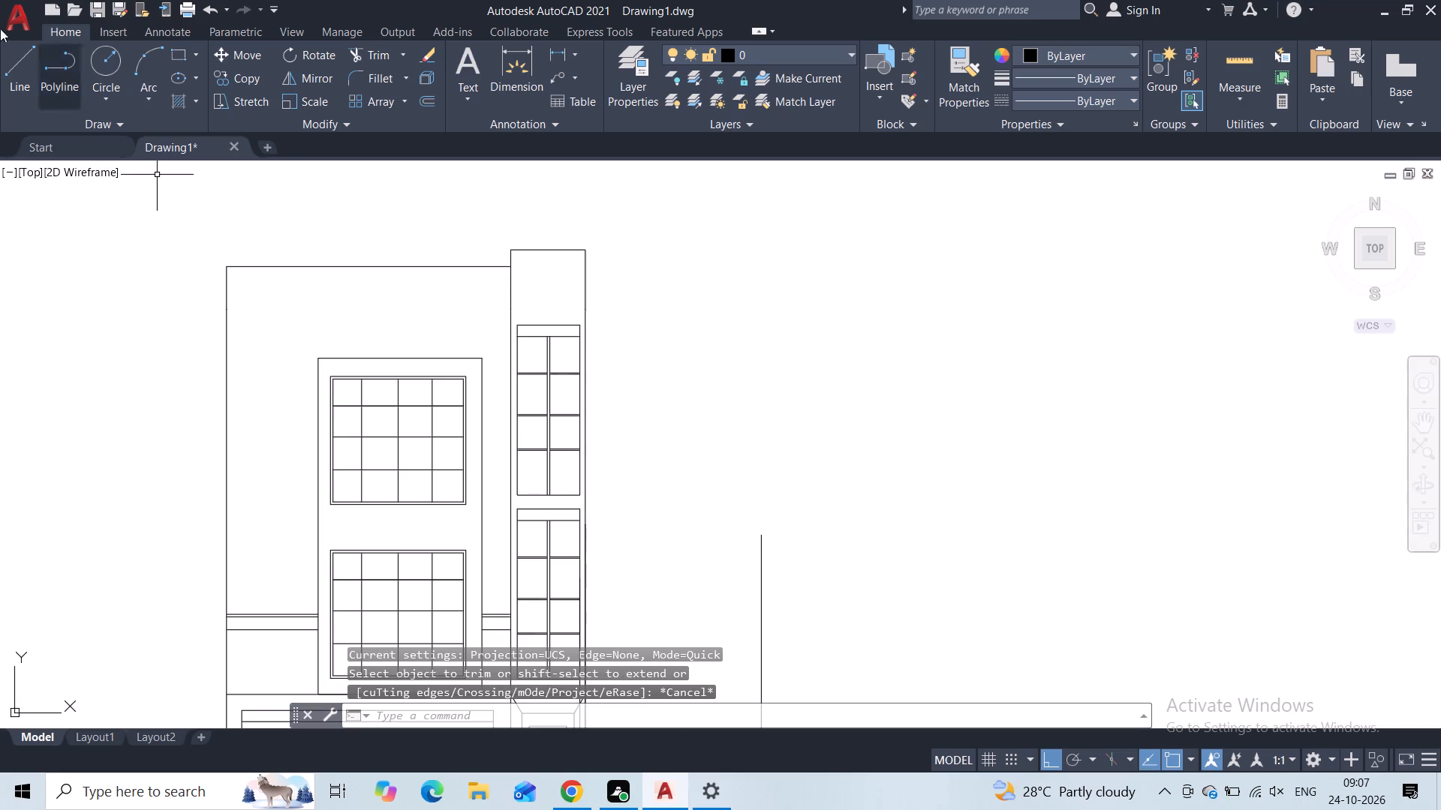
pyautogui.click(2, 79)
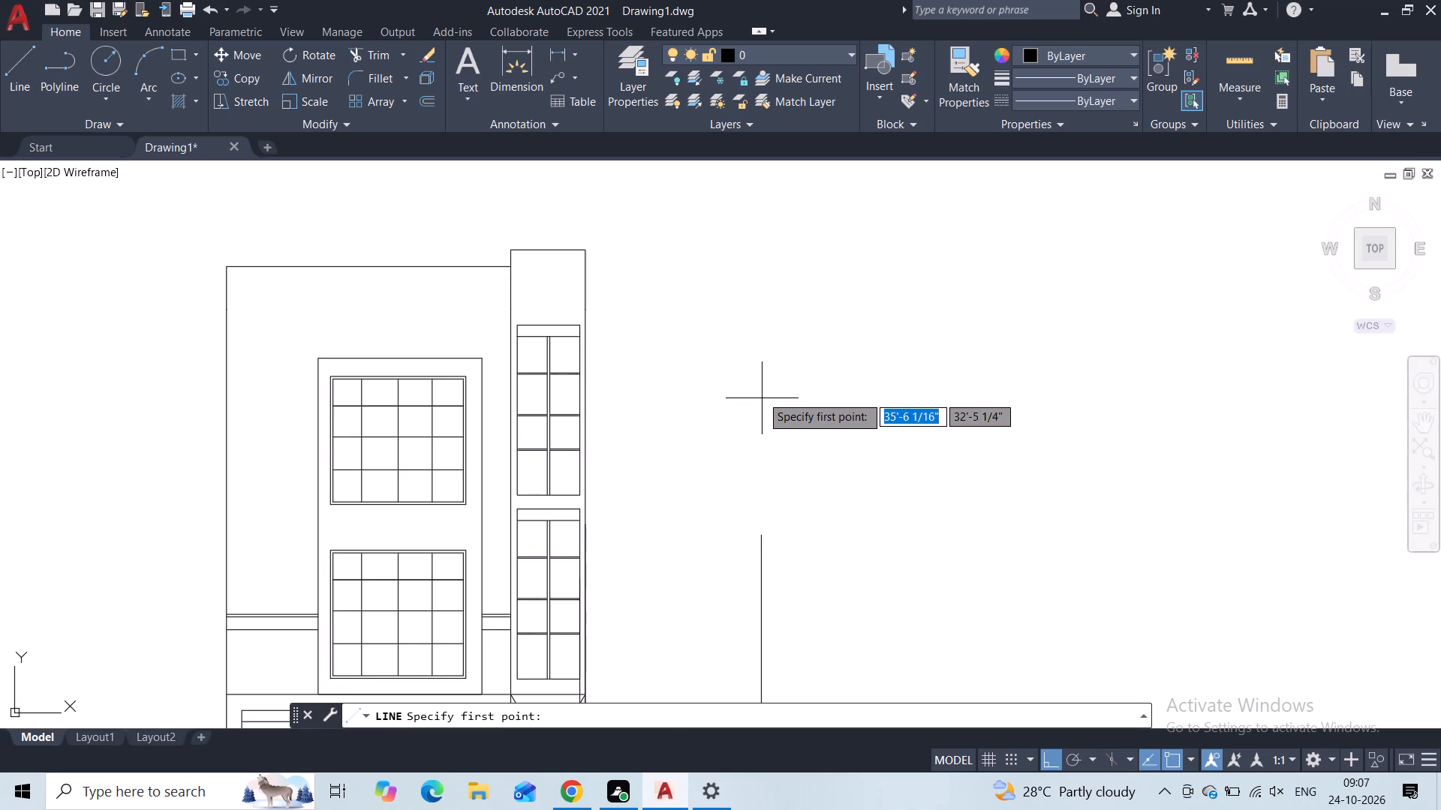
pyautogui.click(764, 532)
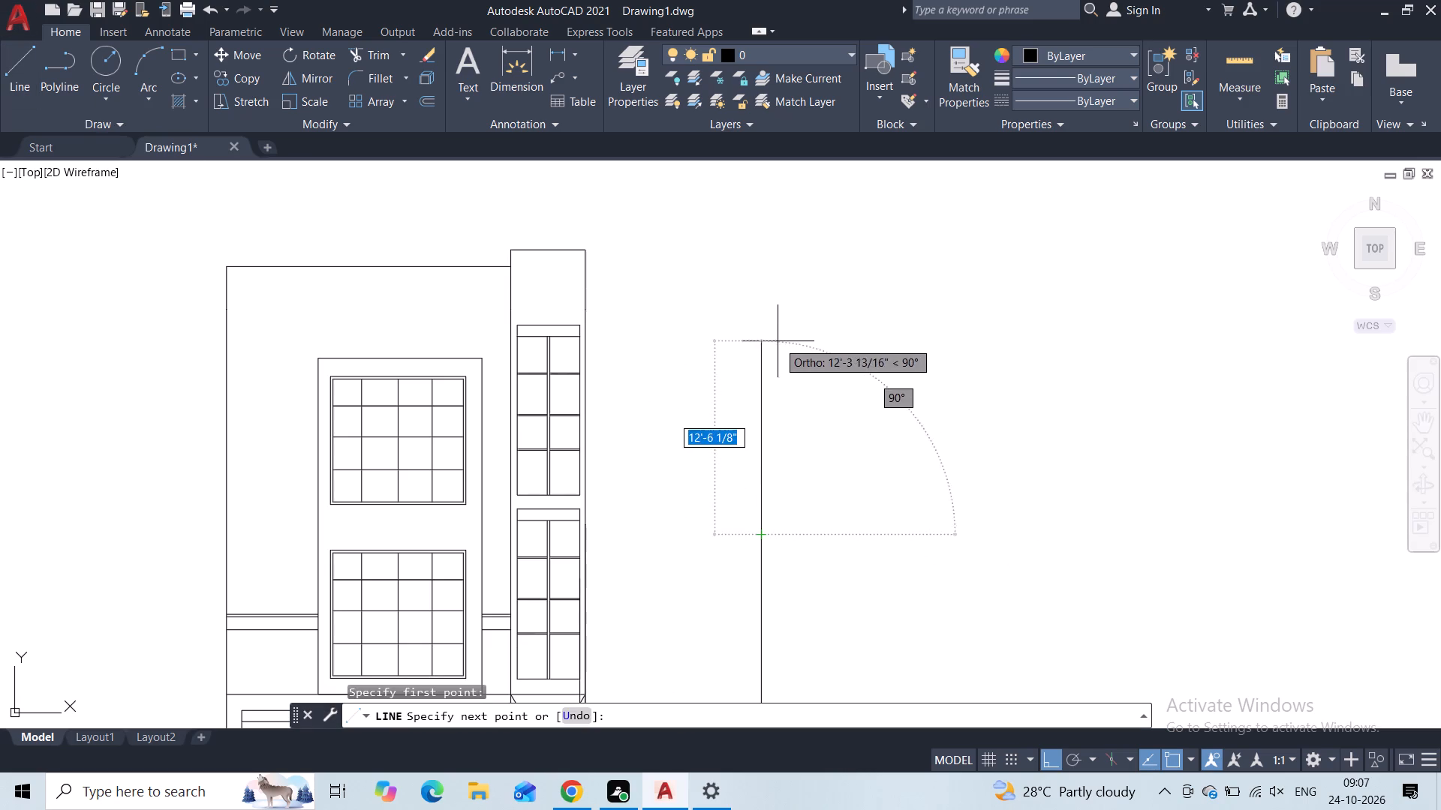
pyautogui.click(770, 313)
pyautogui.press('Escape')
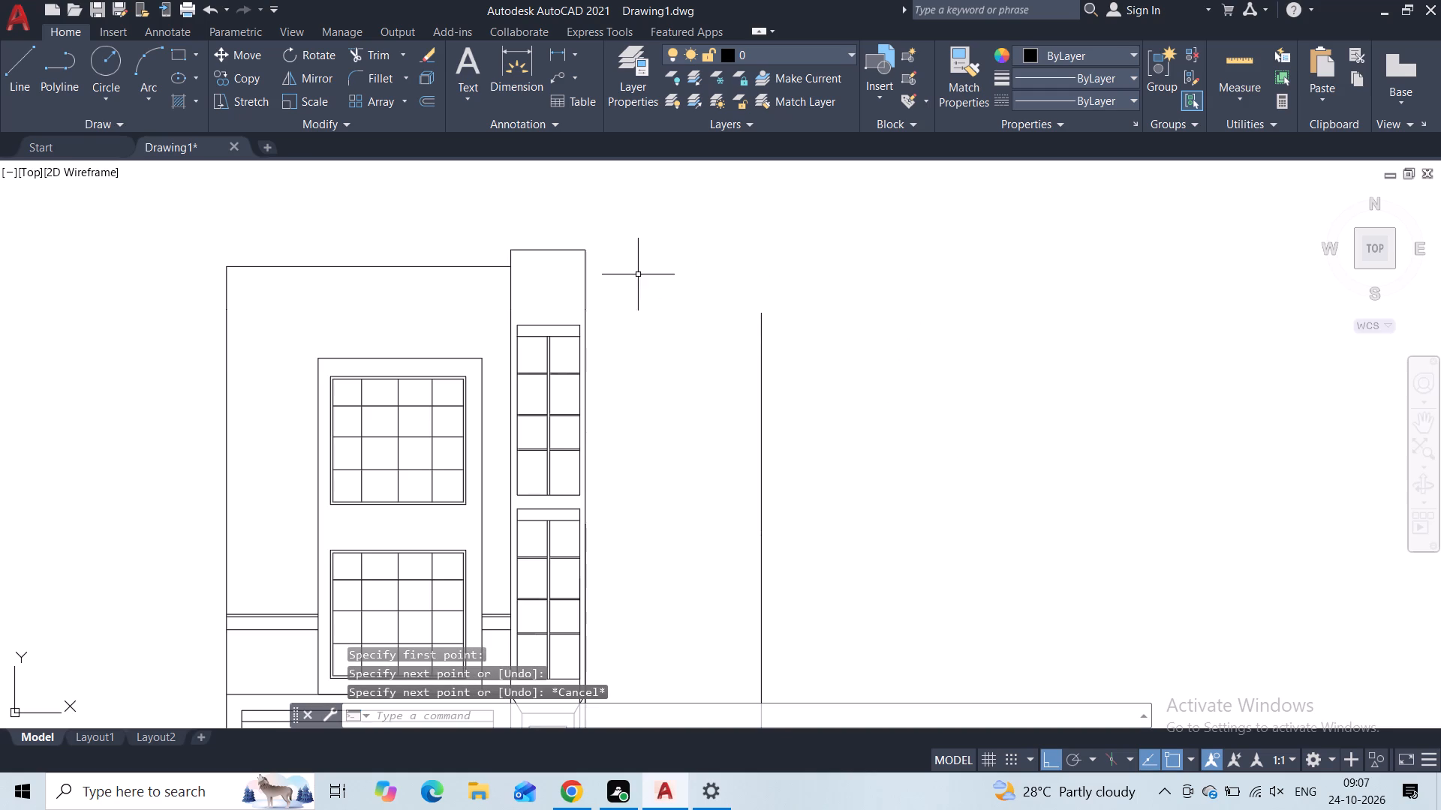
# With Ortho off, draw a short eave line about 2'-3" long sloping 31° down and outward from the extended wall's top.
pyautogui.press('space')
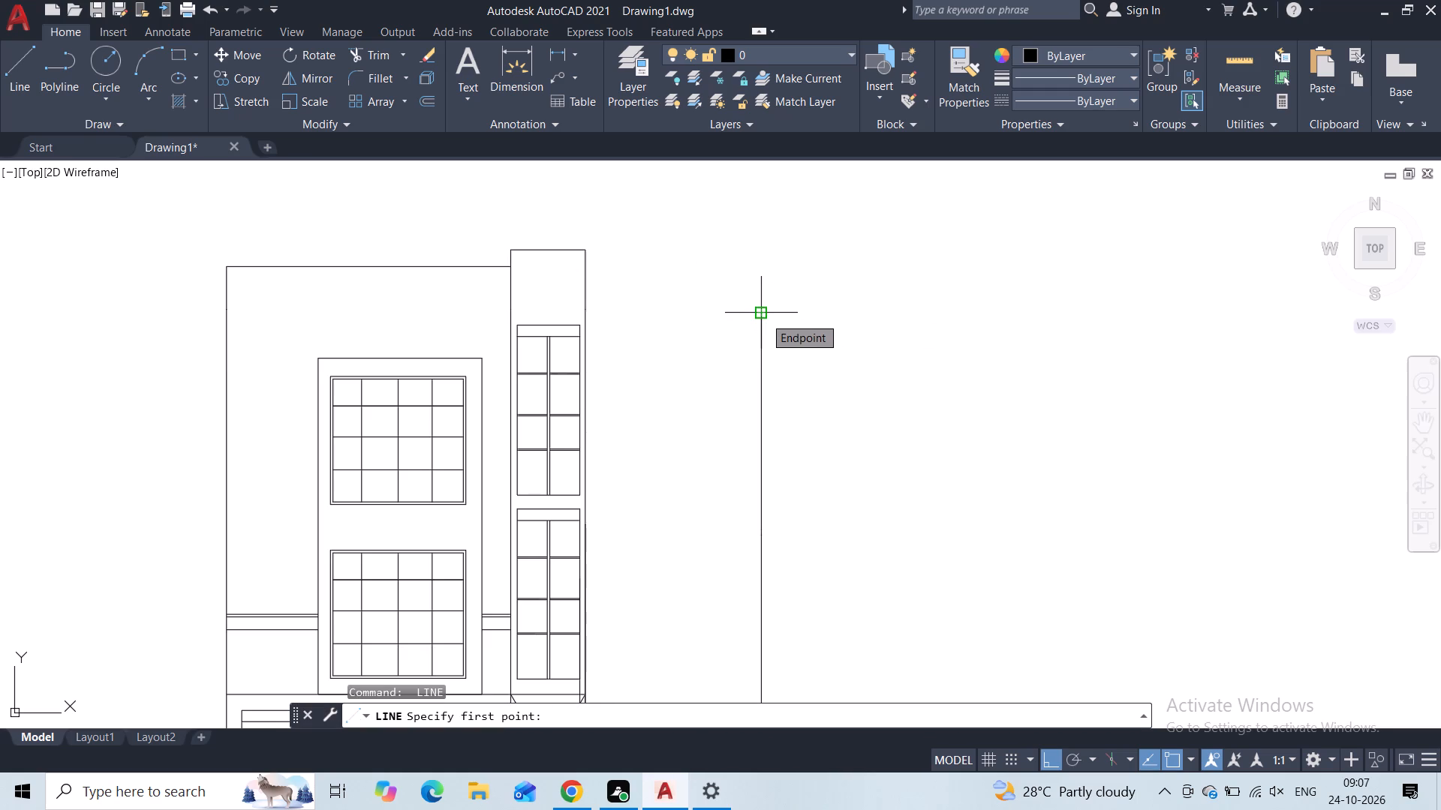
pyautogui.click(764, 316)
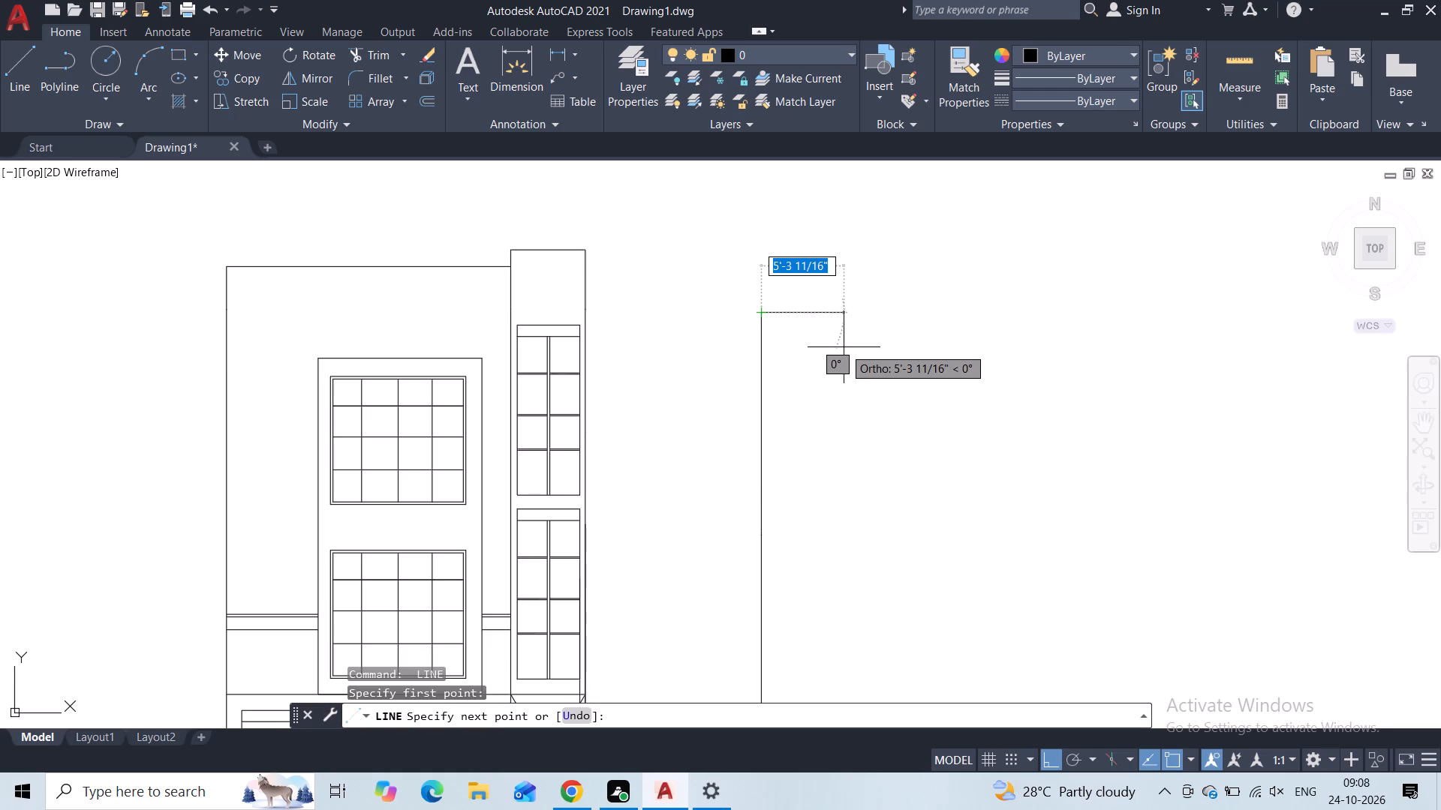
pyautogui.hotkey('ctrl', 'F8')
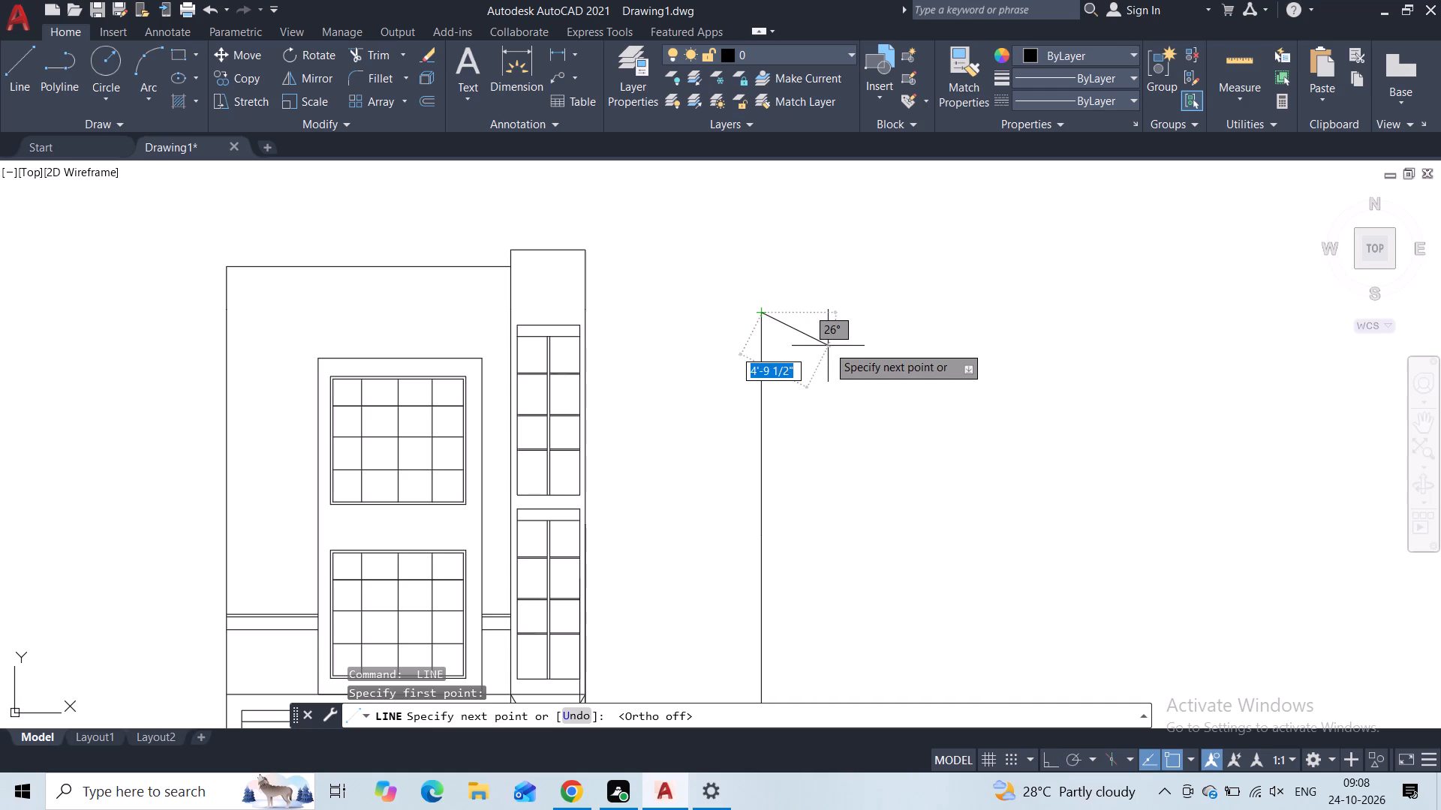
pyautogui.click(792, 331)
pyautogui.press('Escape')
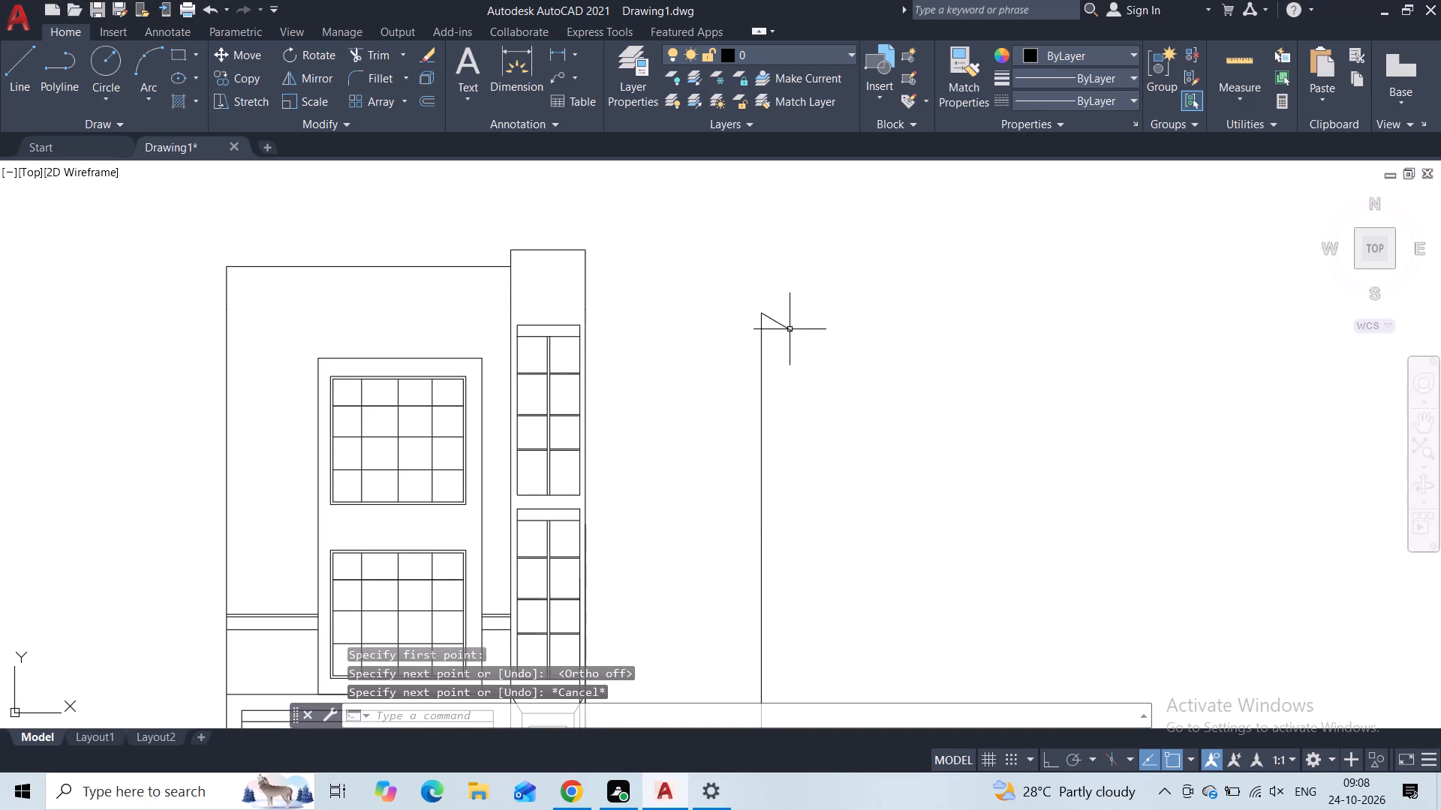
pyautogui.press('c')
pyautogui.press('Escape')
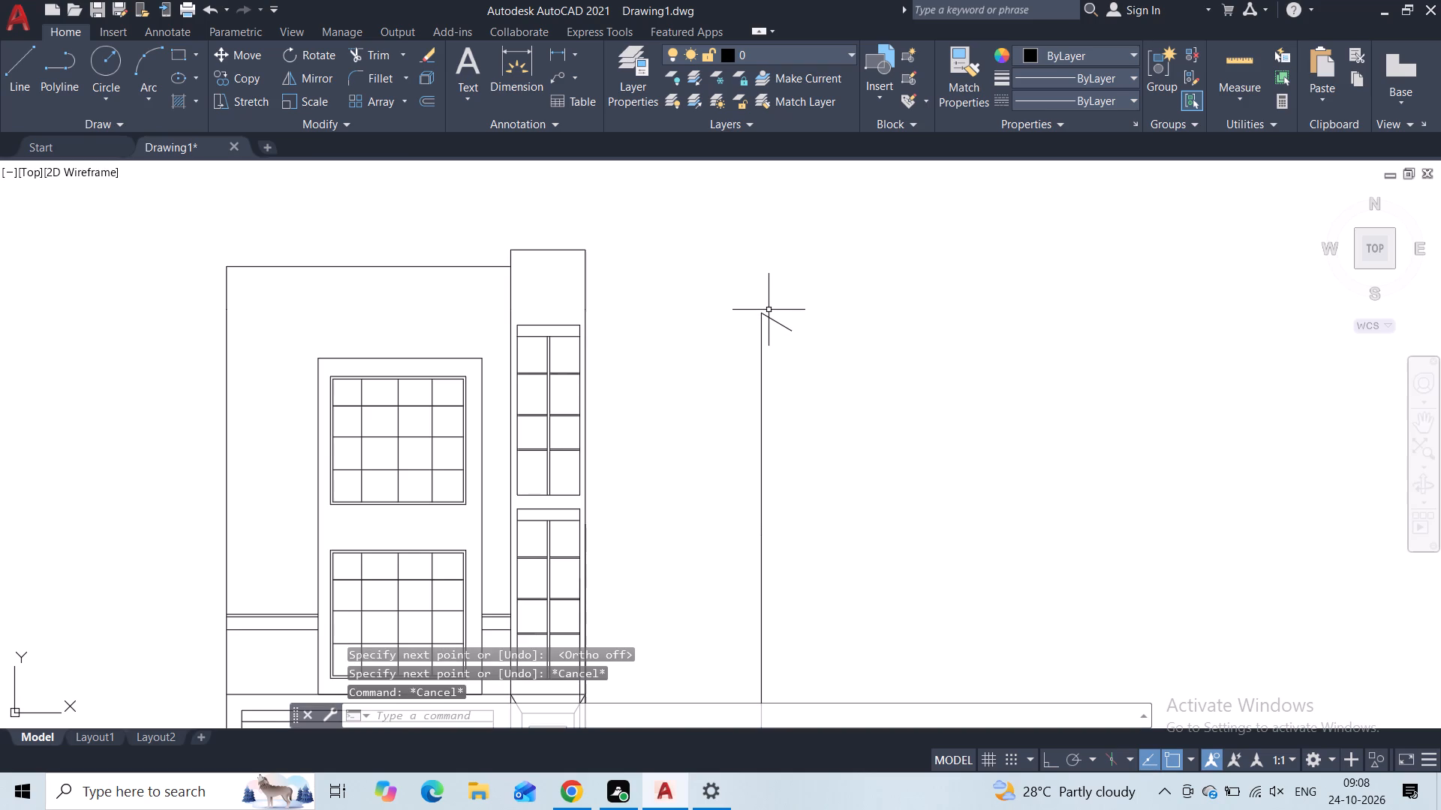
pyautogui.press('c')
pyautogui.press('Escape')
# Draw the sloping roof line from the adjoining wall's top up to the side strip's outer edge, just below the parapet top.
pyautogui.press('space')
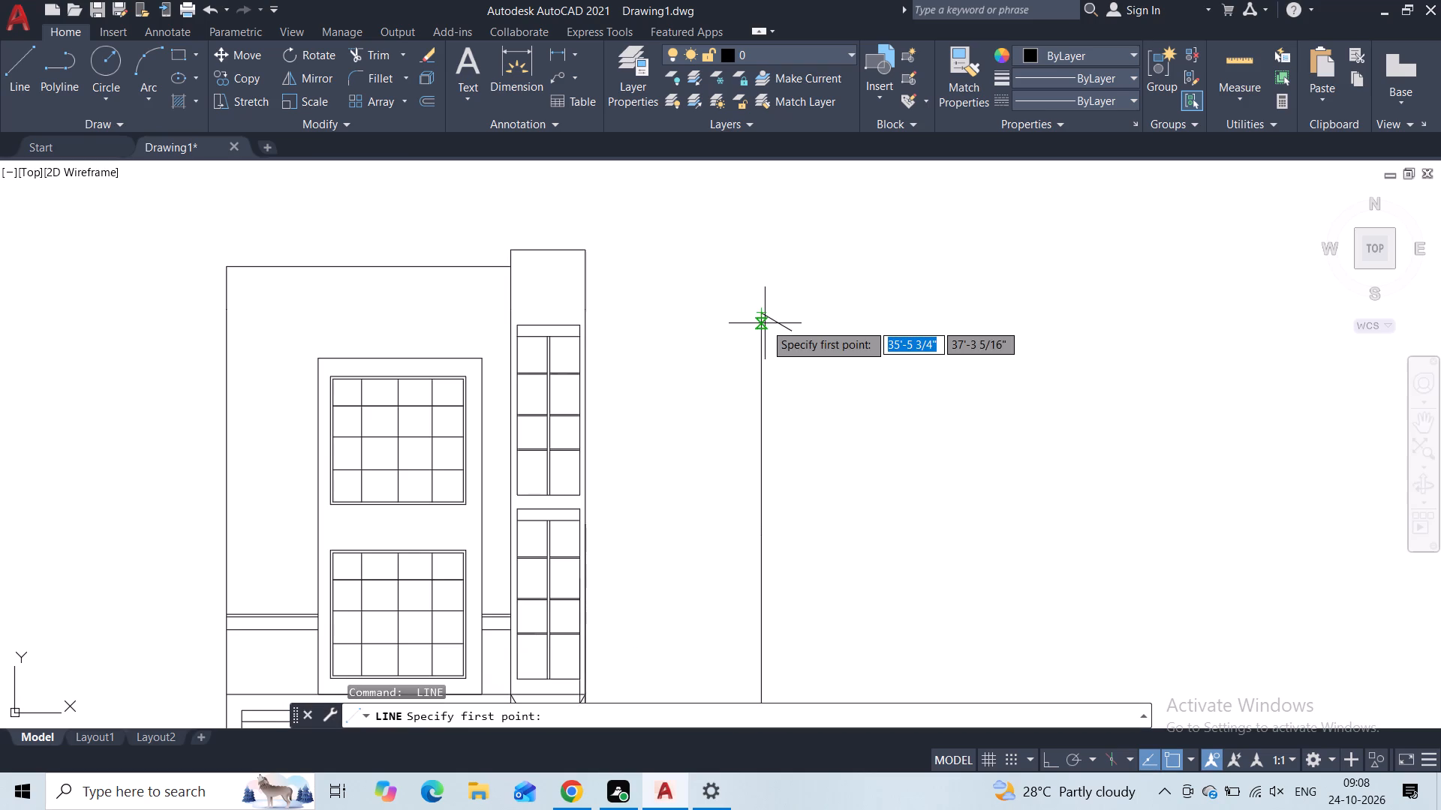
pyautogui.click(765, 316)
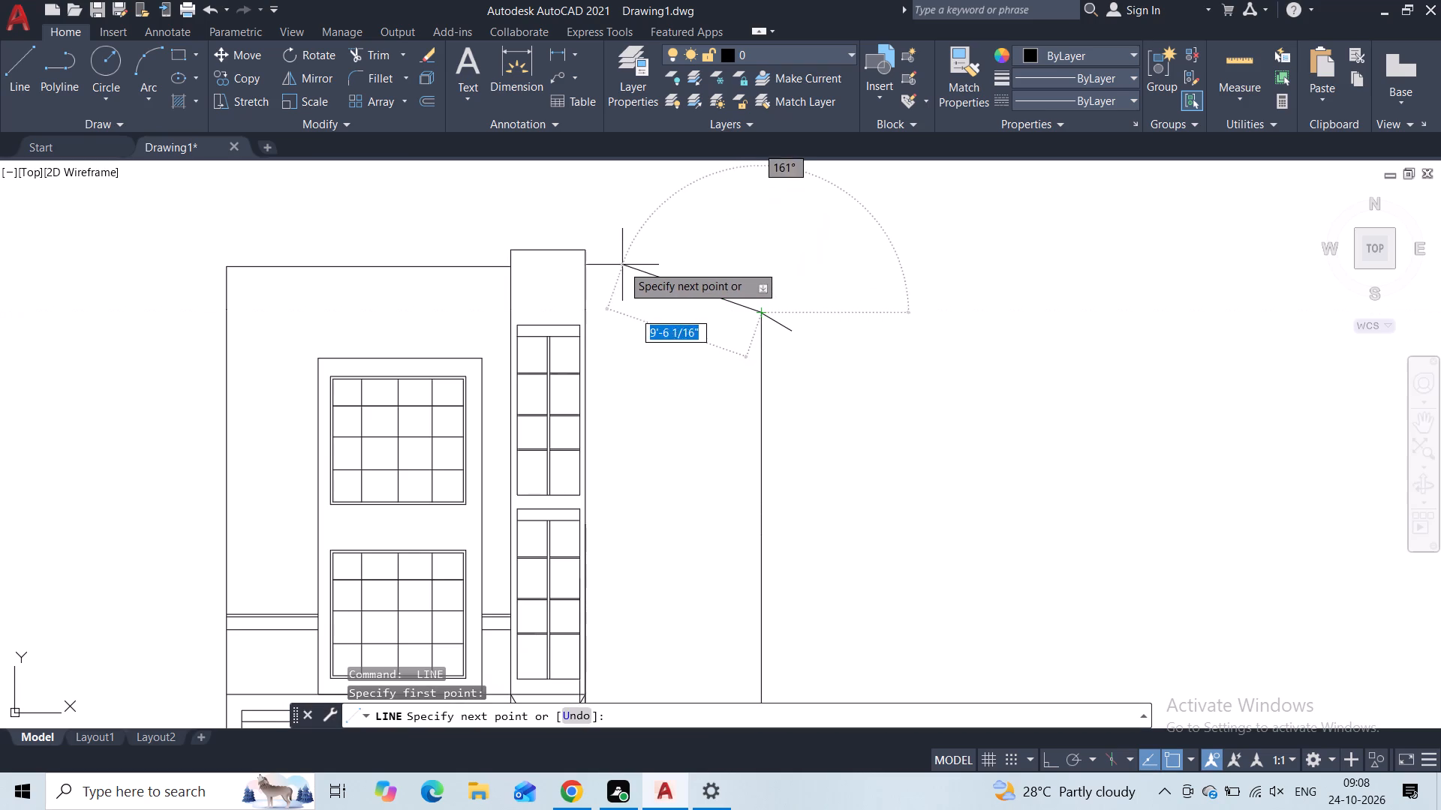
pyautogui.scroll(2, 600, 256)
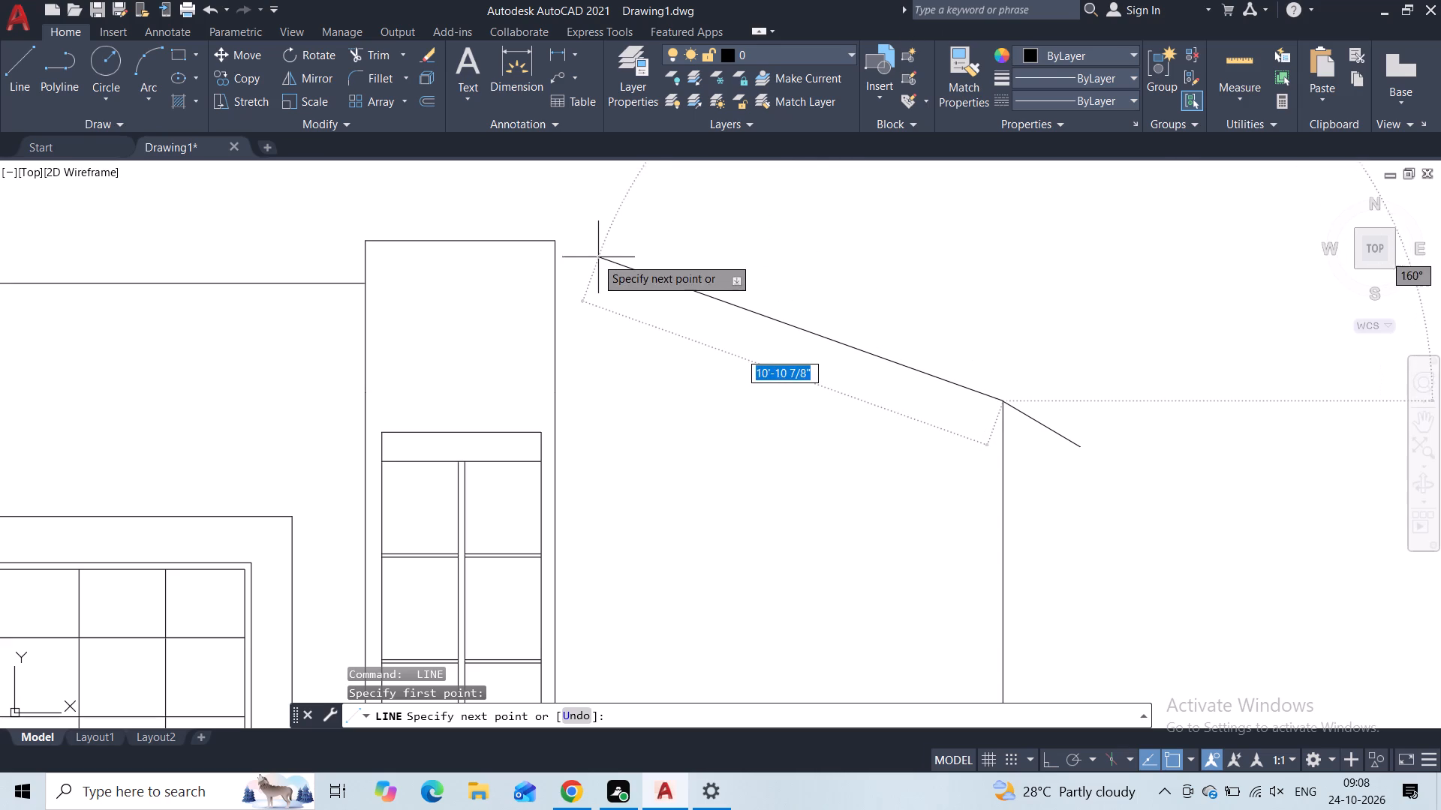
pyautogui.click(555, 252)
pyautogui.press('Escape')
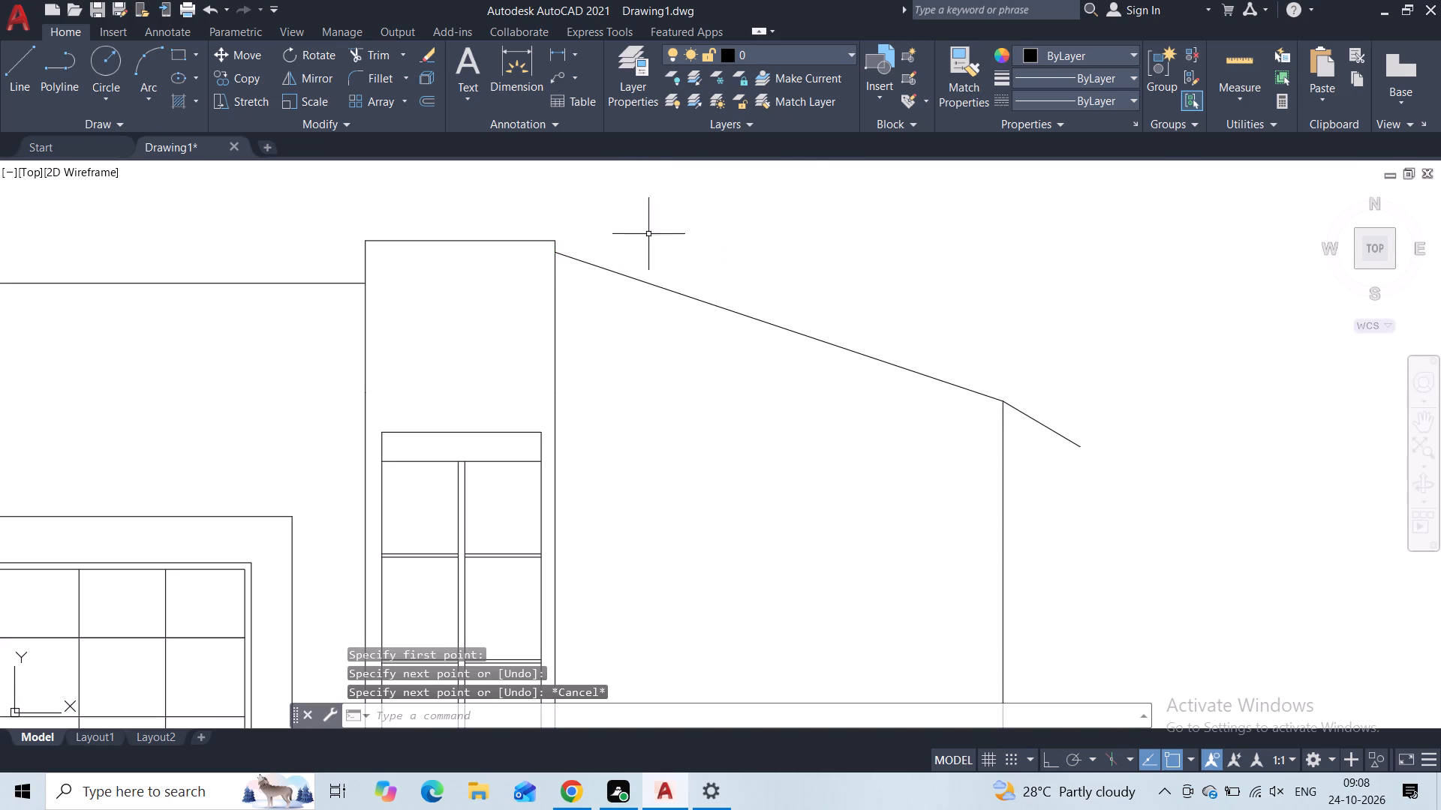
# Stretch the short eave line's free end slightly farther outward, keeping its height.
pyautogui.moveTo(871, 440); pyautogui.dragTo(781, 428, button='middle')
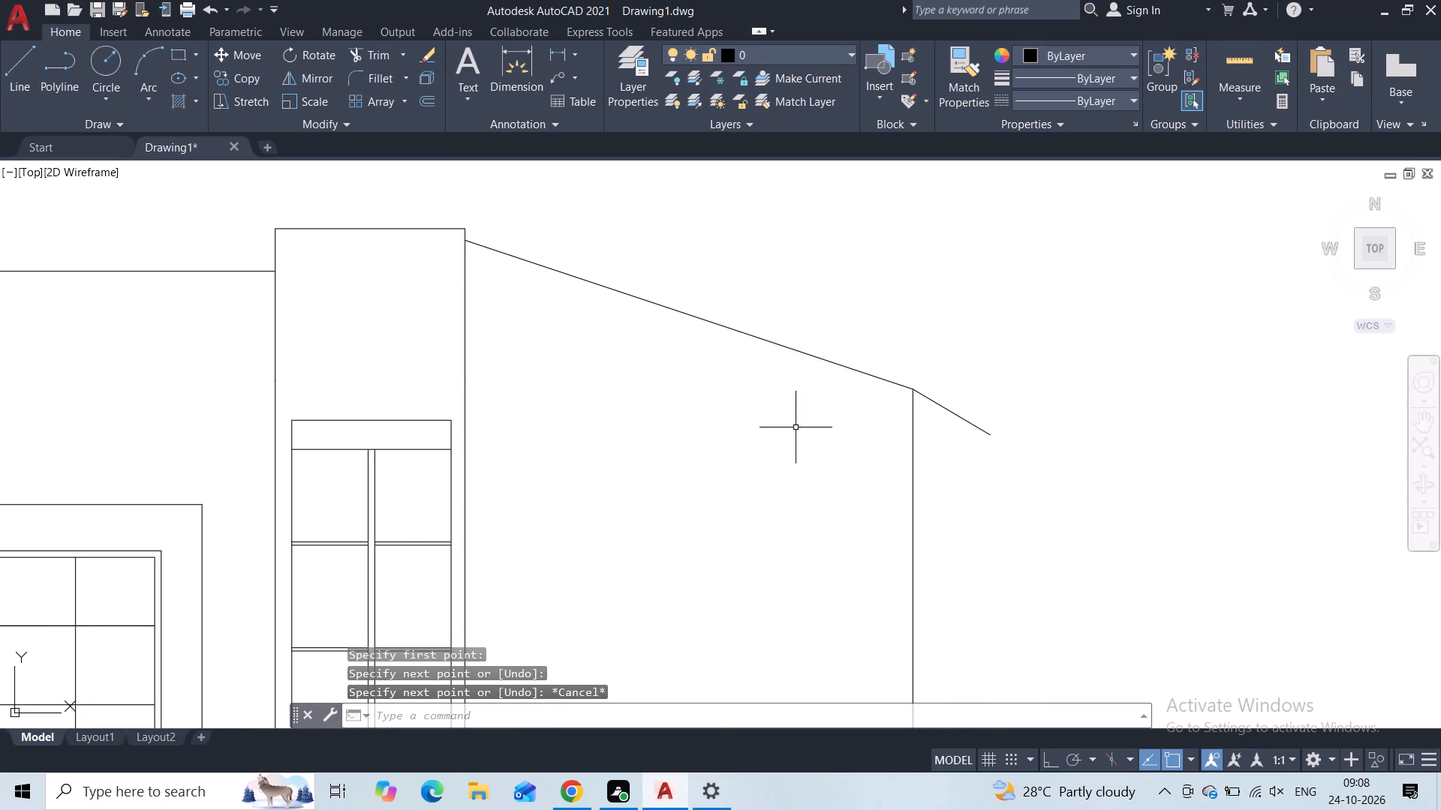
pyautogui.click(991, 412)
pyautogui.click(952, 439)
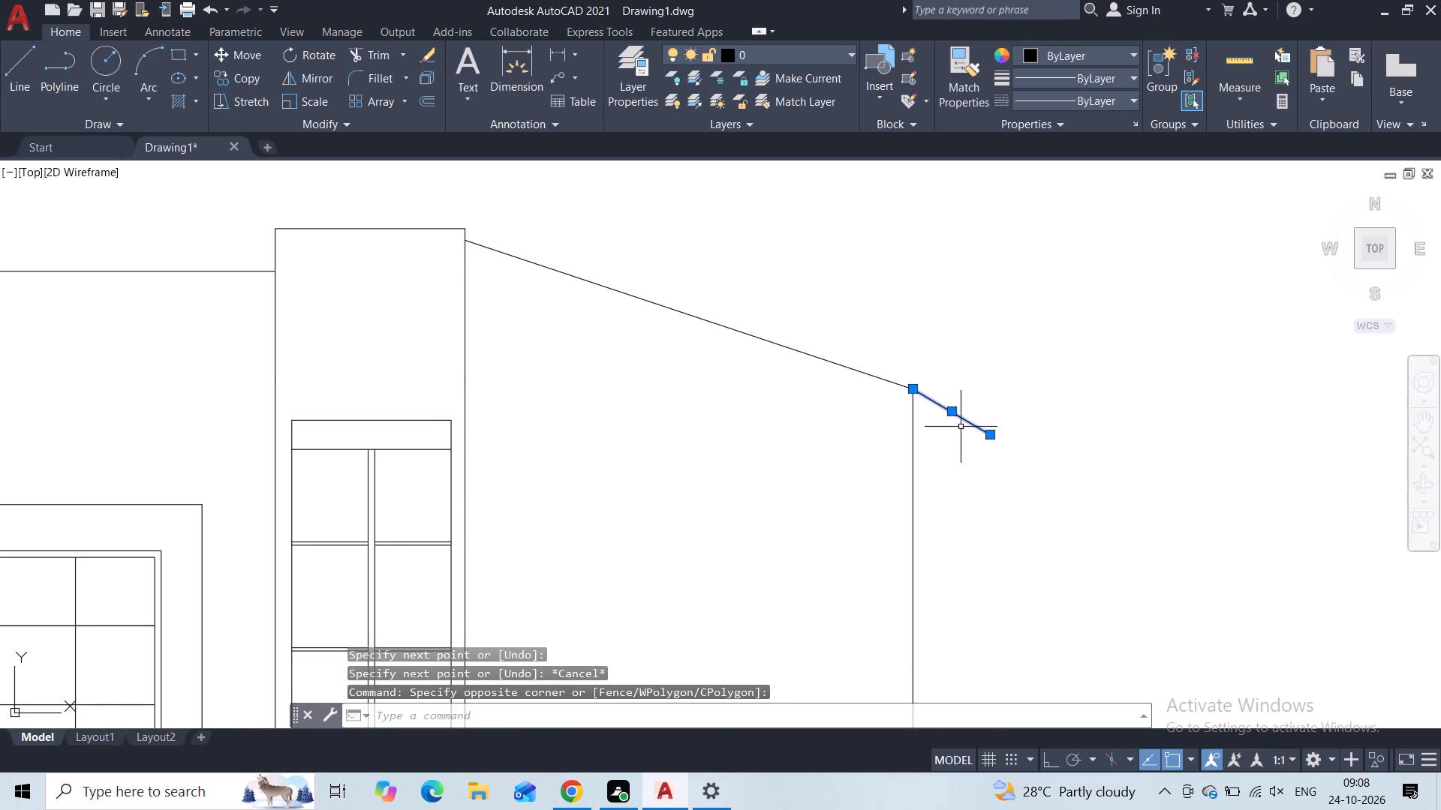
pyautogui.click(988, 438)
pyautogui.click(1005, 438)
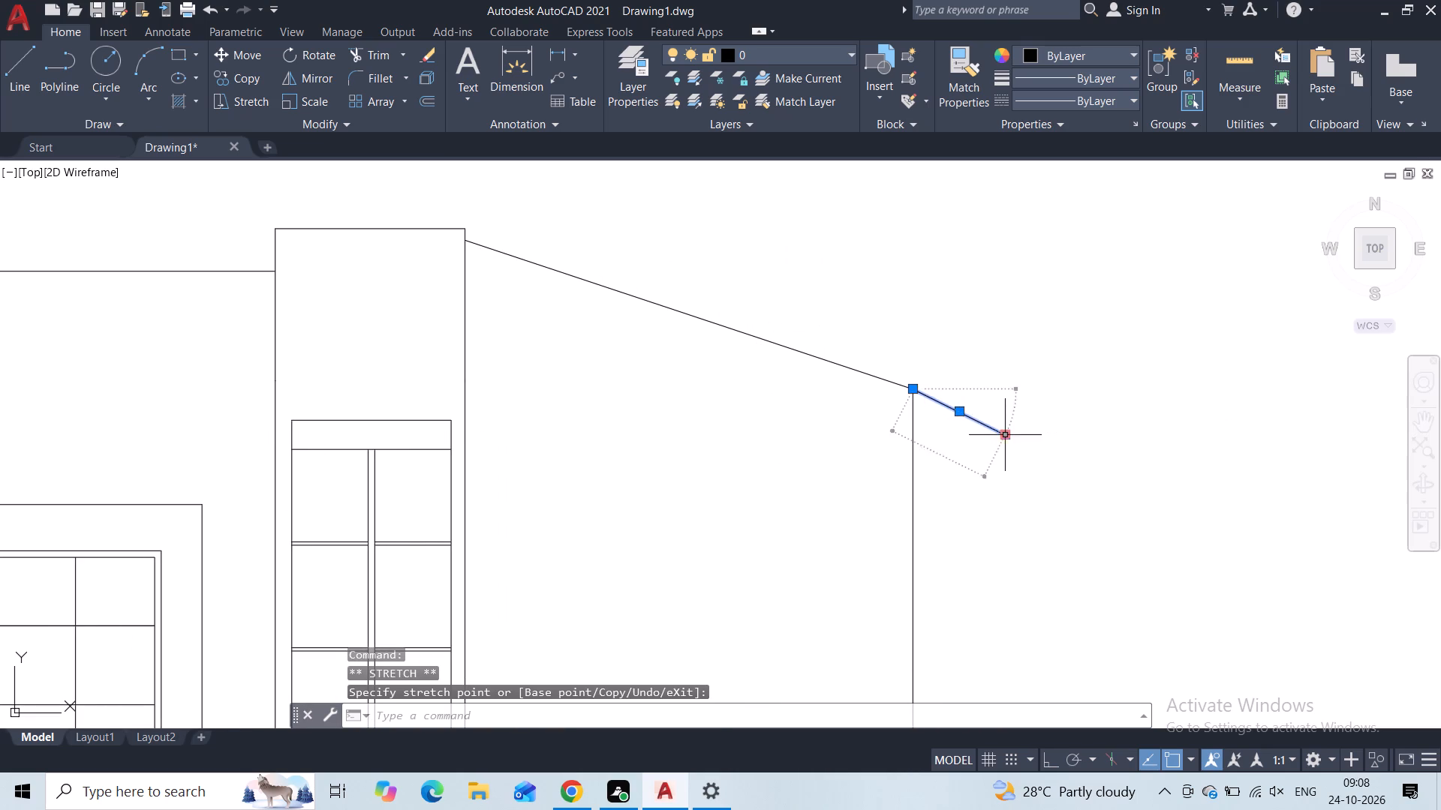
pyautogui.press('Escape')
pyautogui.press('Escape')
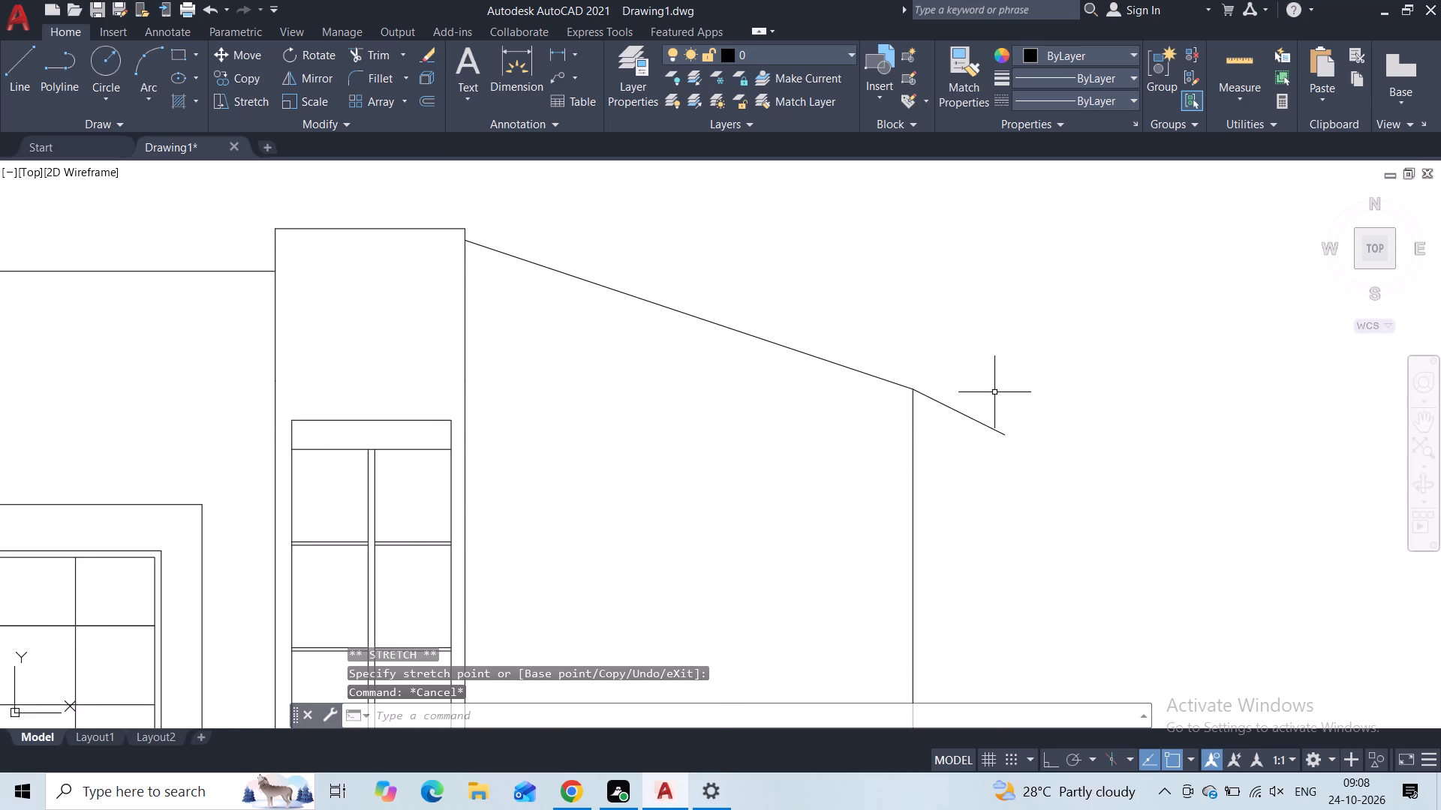
# Draw the roof's underside from the eave line: short end cap, parallel line back to the wall edge, then about 12'-1" up to the side strip.
pyautogui.scroll(-1, 967, 375)
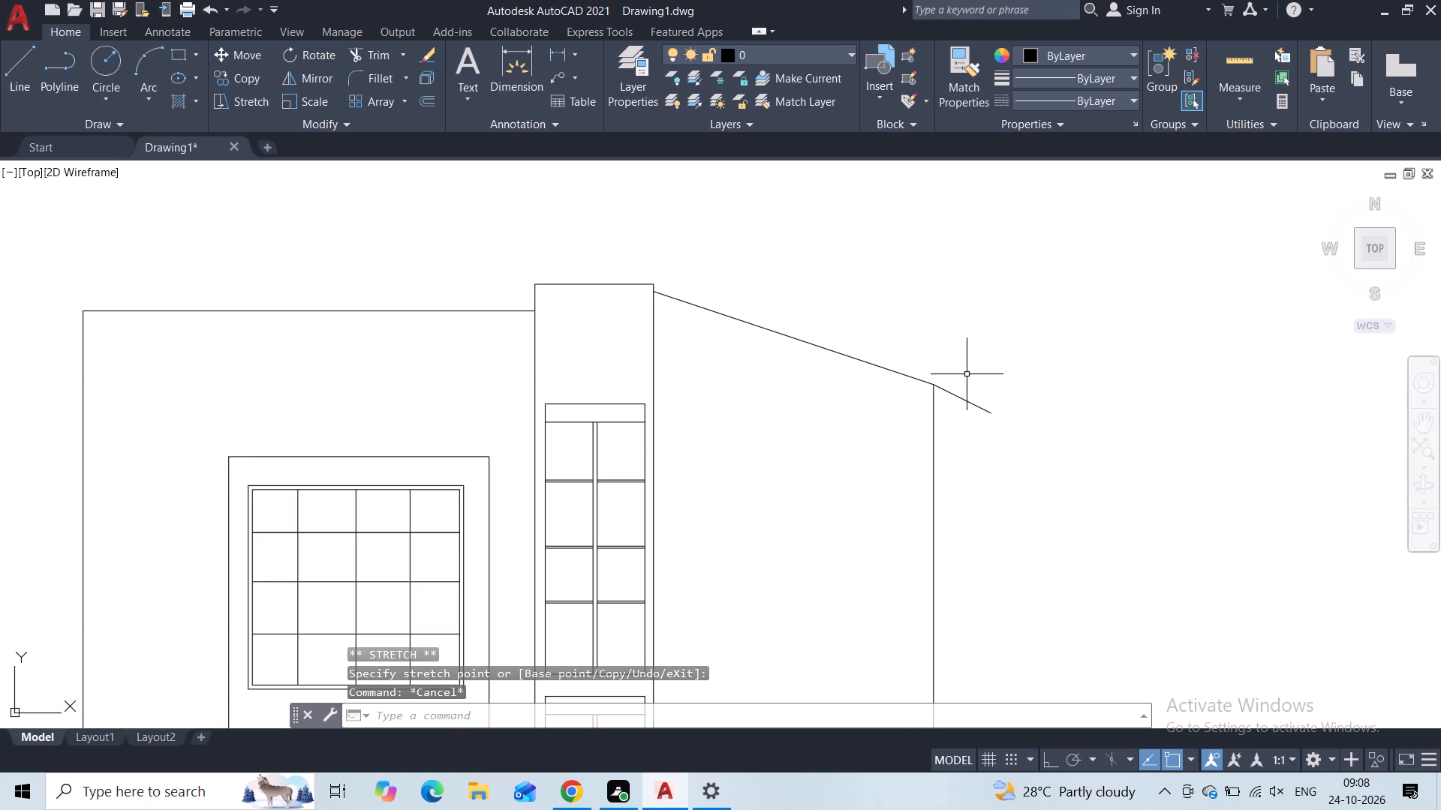
pyautogui.click(30, 76)
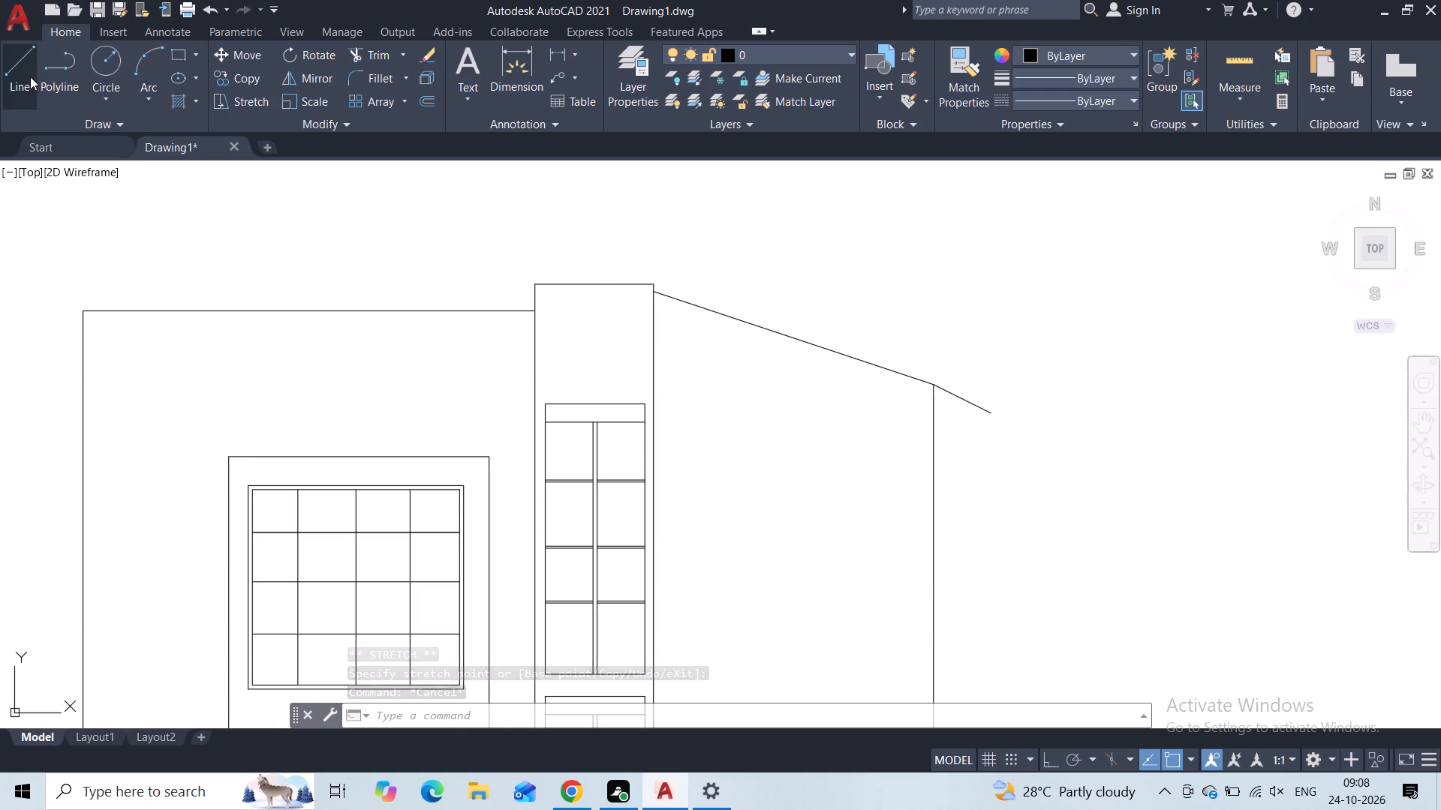
pyautogui.scroll(1, 976, 441)
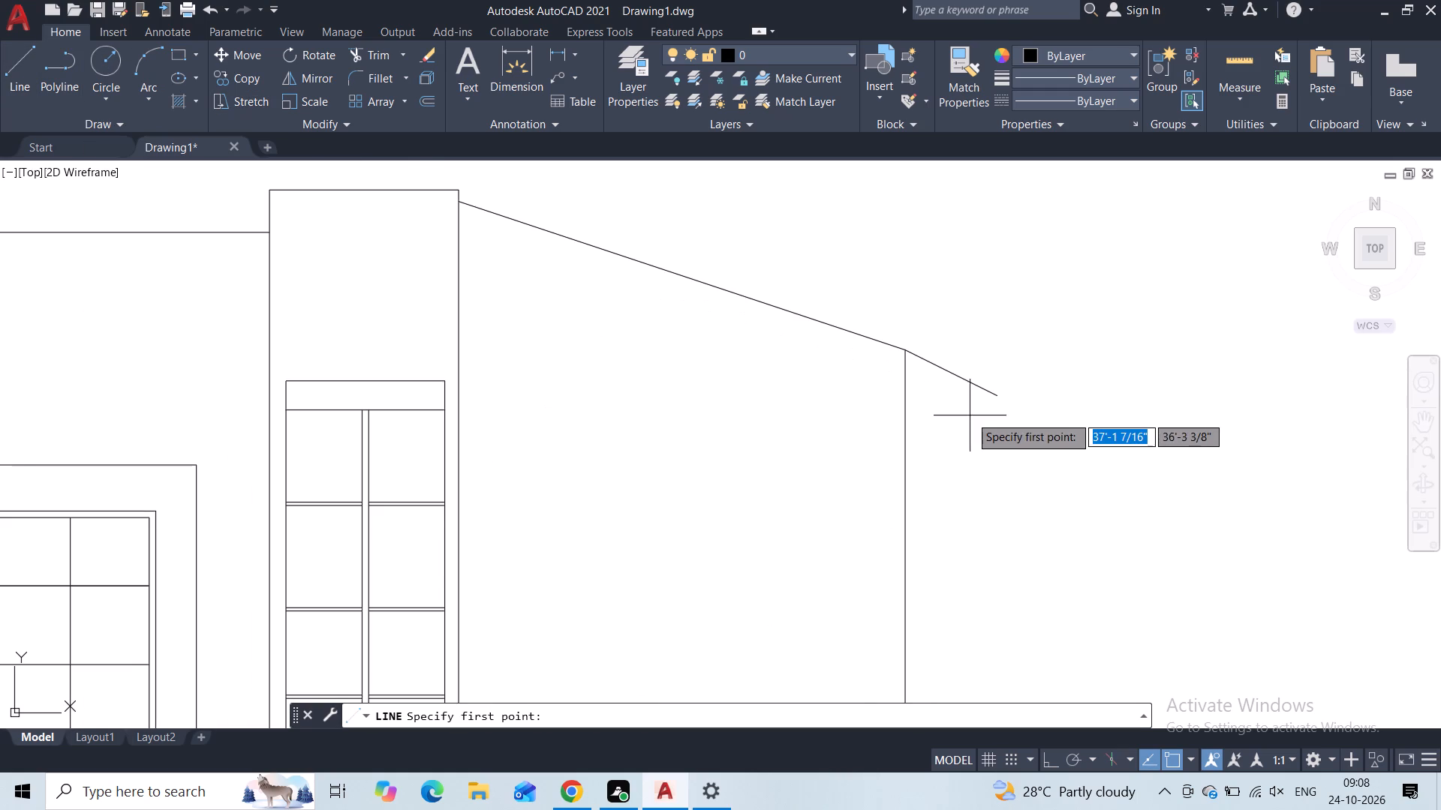
pyautogui.scroll(1, 970, 415)
pyautogui.click(977, 376)
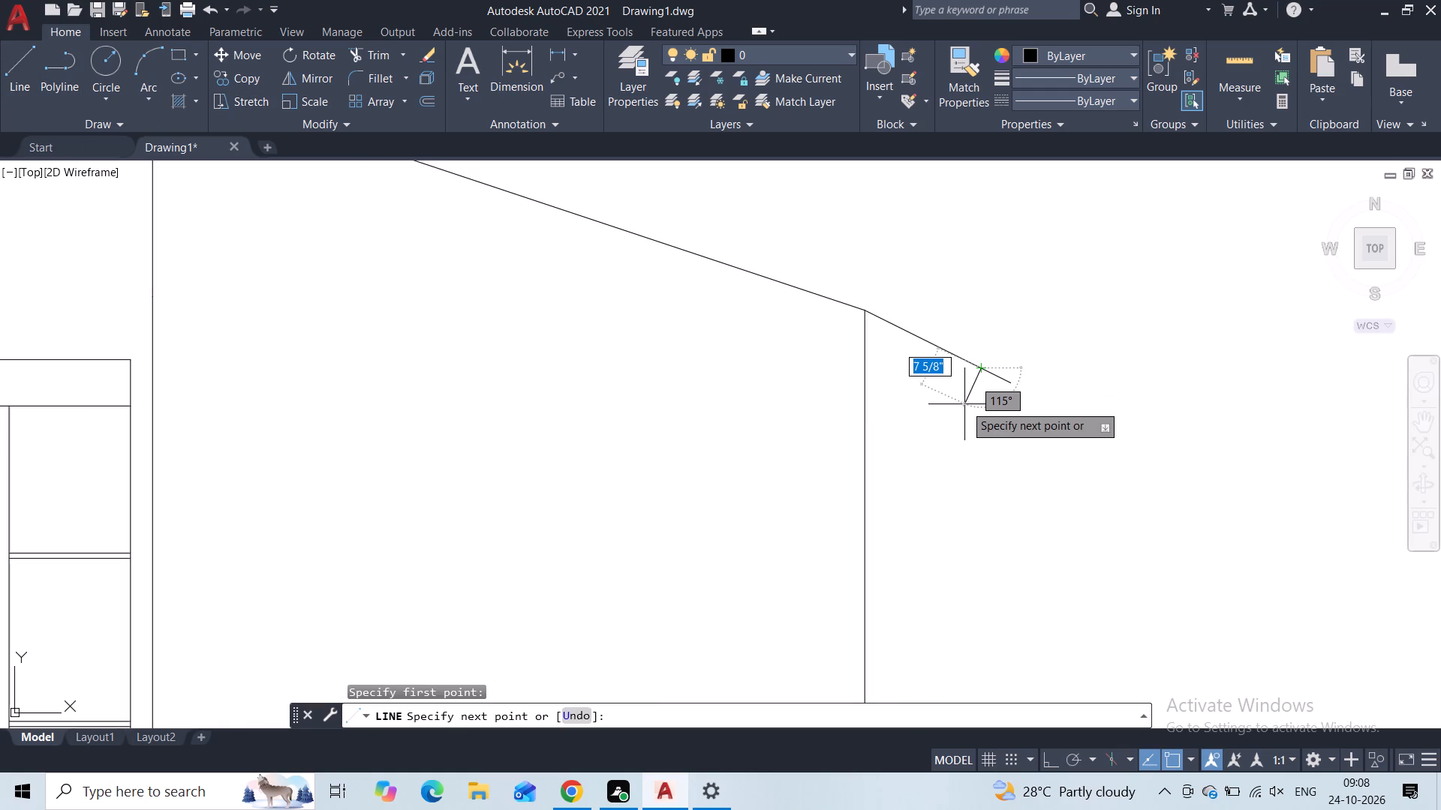
pyautogui.click(965, 397)
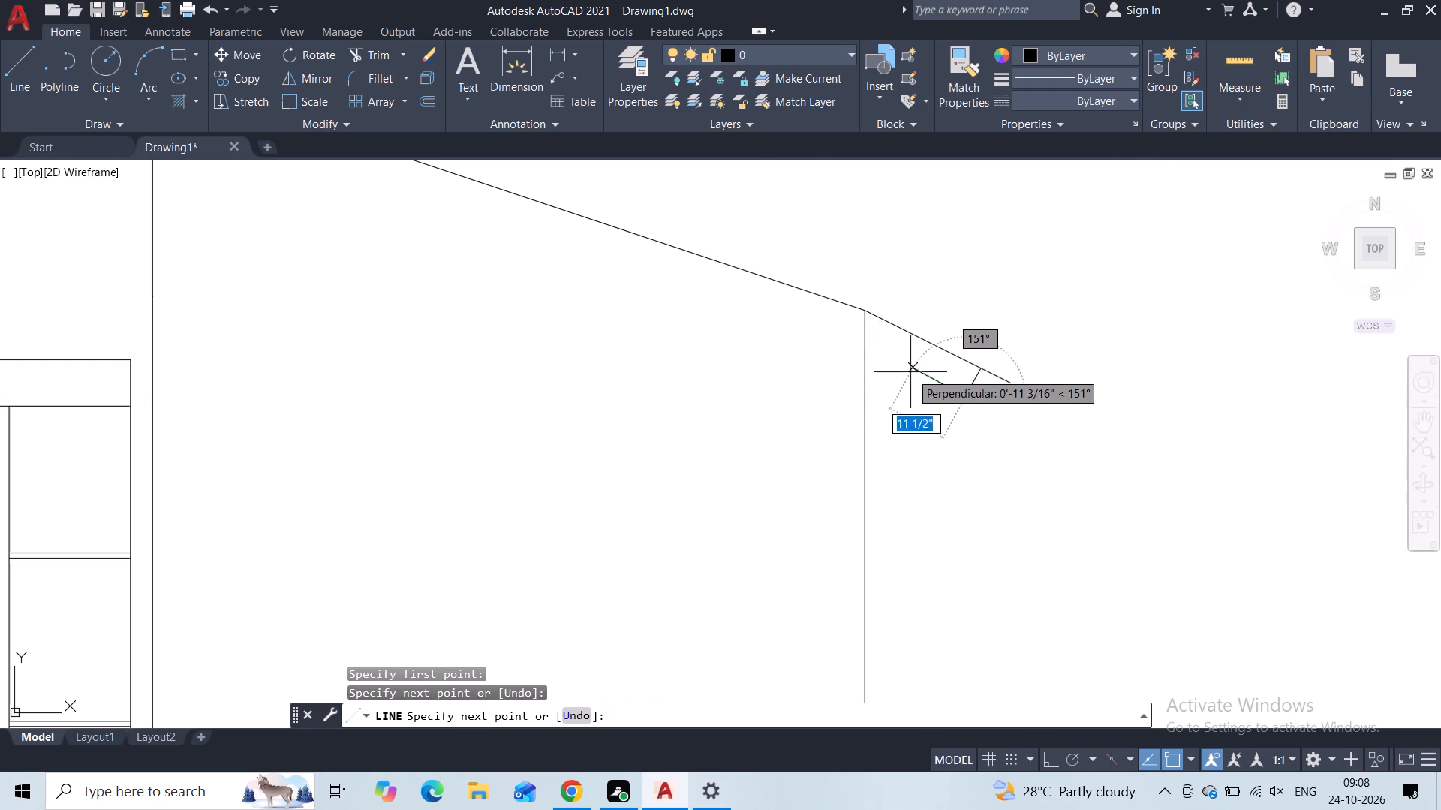
pyautogui.click(865, 348)
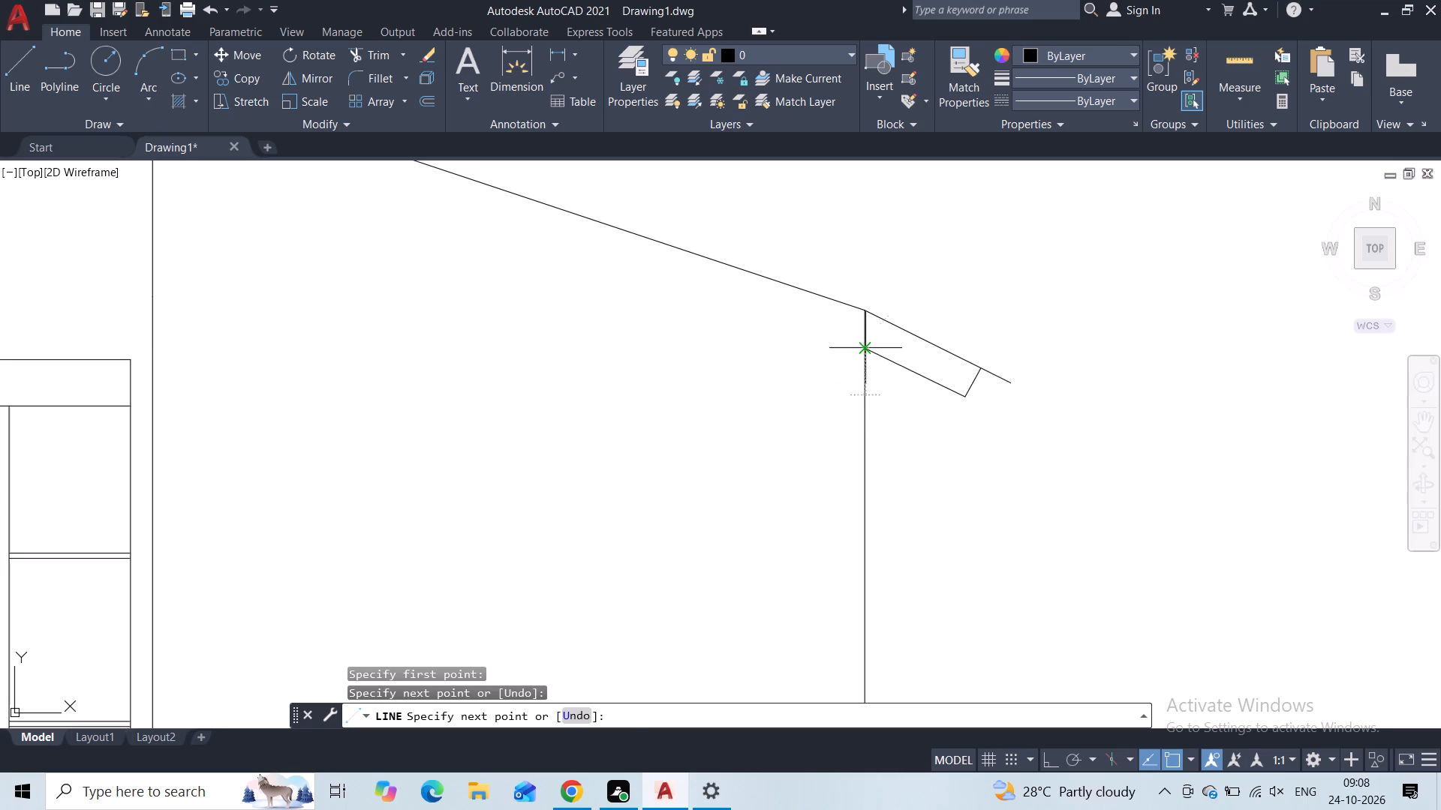
pyautogui.moveTo(555, 268); pyautogui.dragTo(558, 337, button='middle')
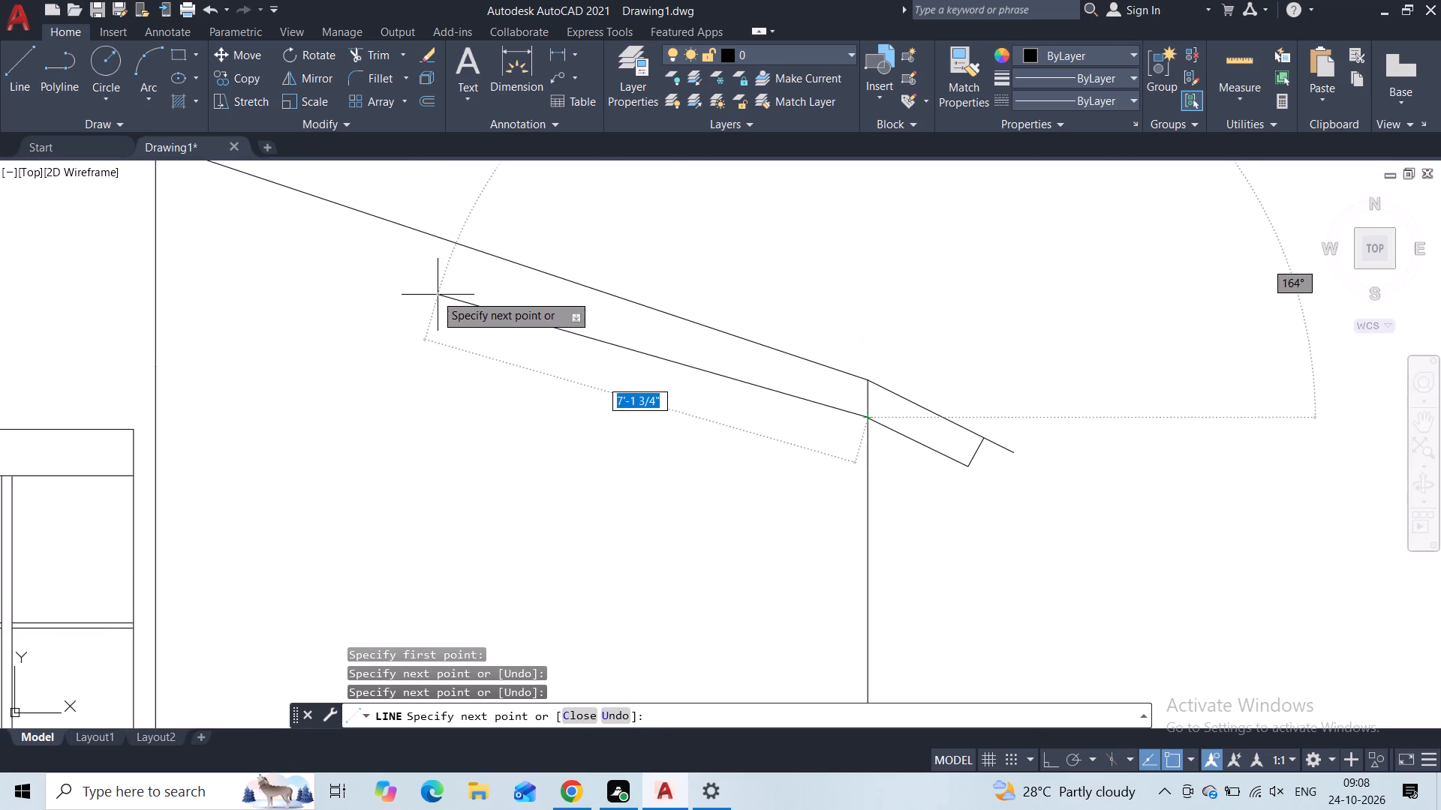
pyautogui.moveTo(427, 292); pyautogui.dragTo(450, 399, button='middle')
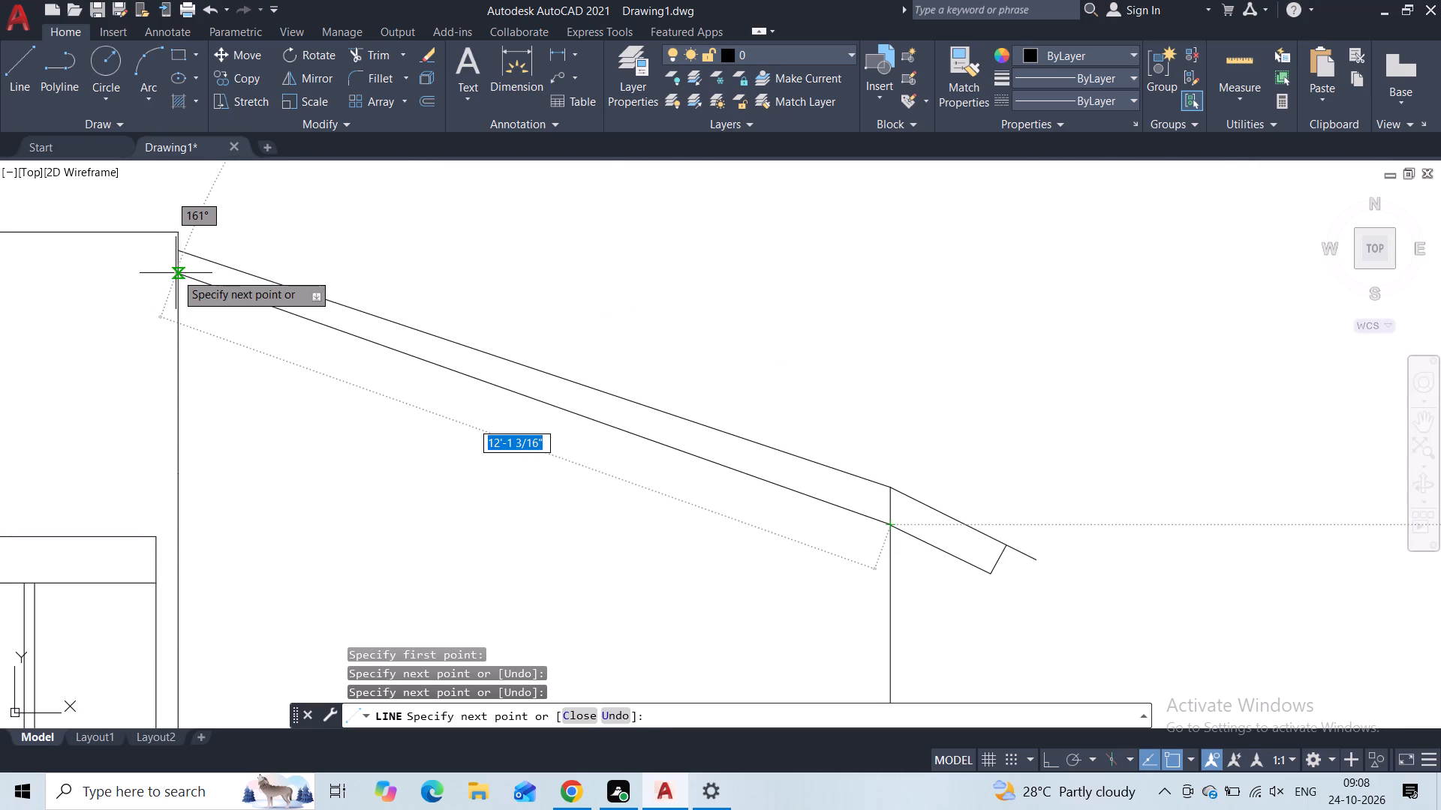
pyautogui.click(176, 271)
pyautogui.press('Escape')
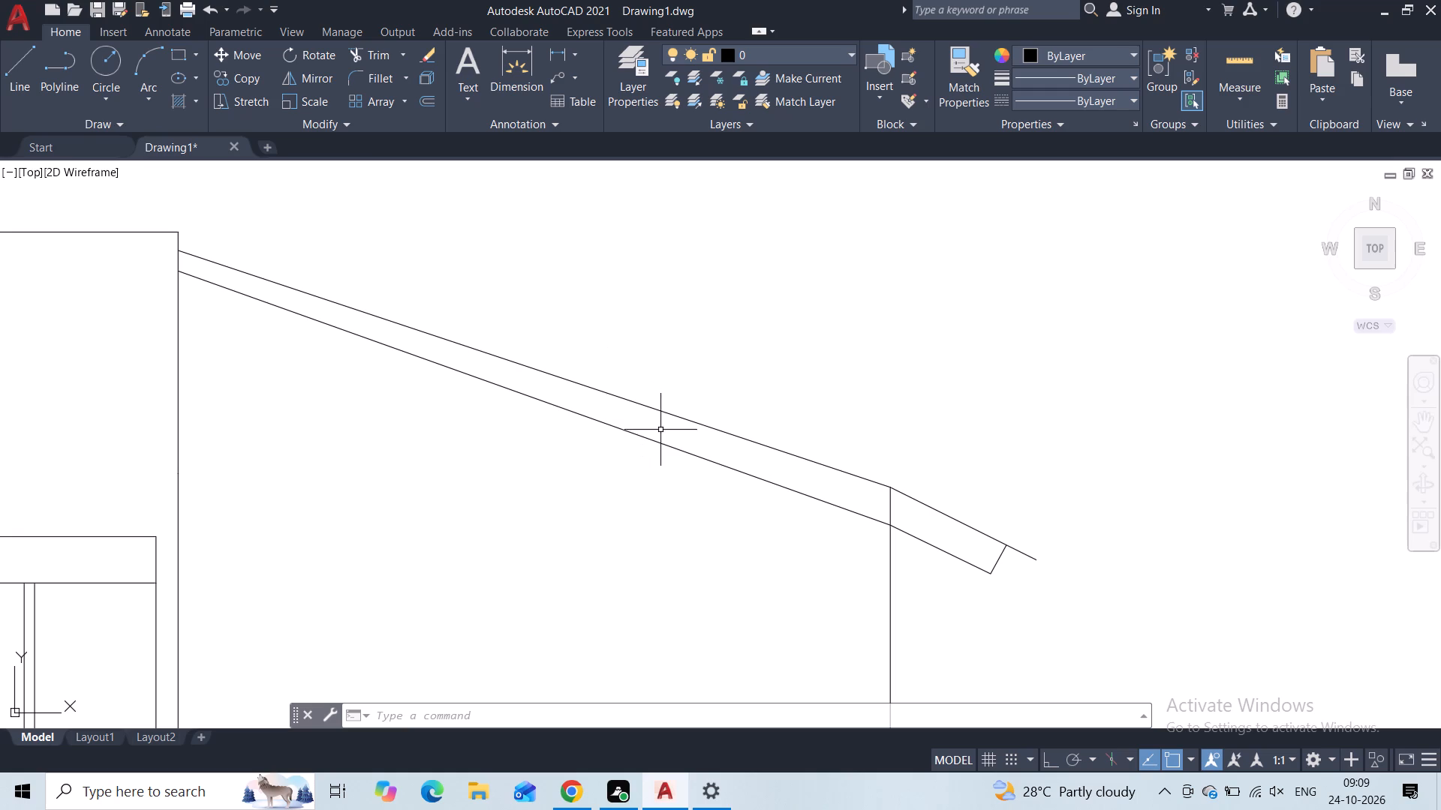
# Trim the piece of the eave line that projects beyond the roof's end cap.
pyautogui.click(375, 61)
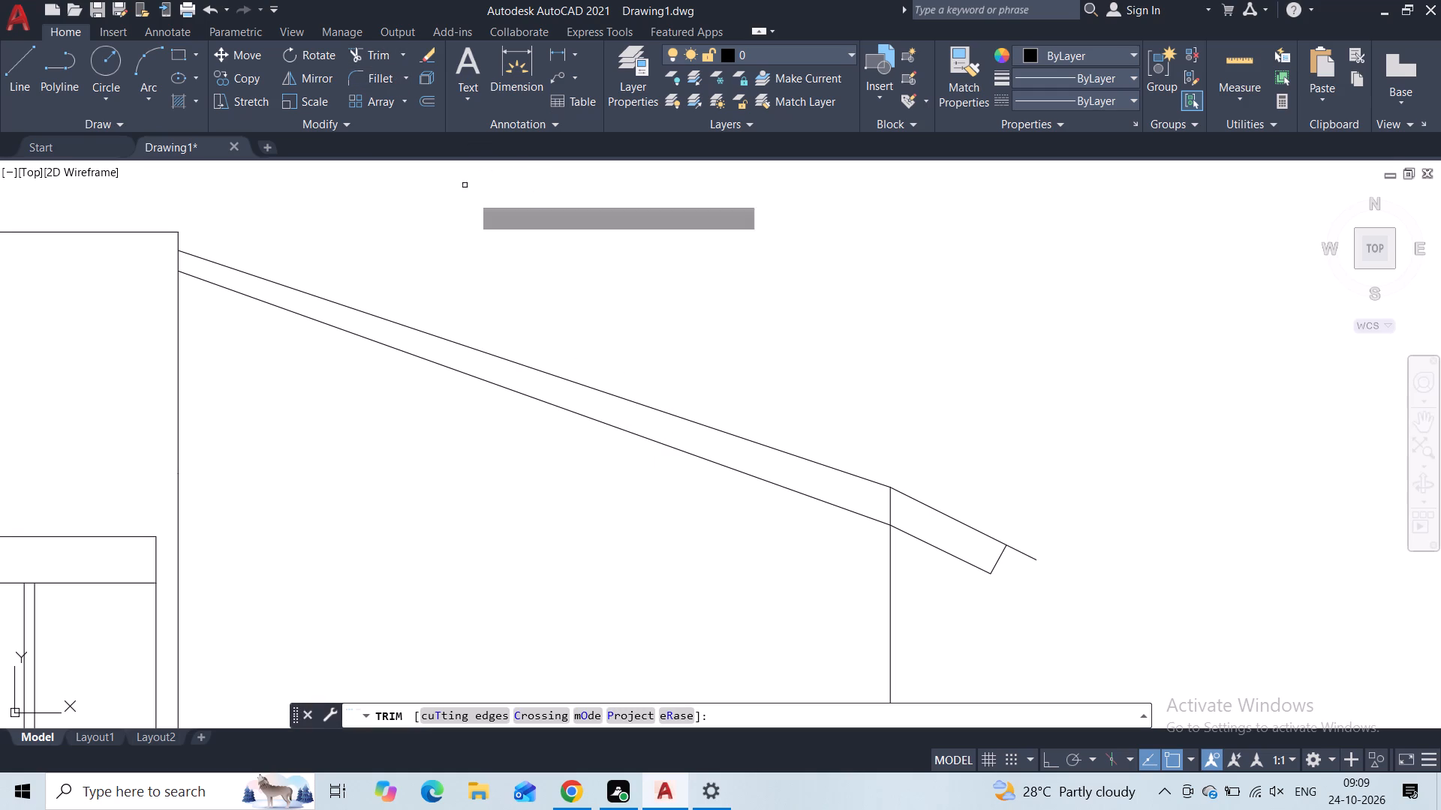
pyautogui.moveTo(869, 409); pyautogui.dragTo(790, 285, button='middle')
pyautogui.scroll(2, 895, 423)
pyautogui.moveTo(1014, 406); pyautogui.dragTo(979, 481)
pyautogui.scroll(-4, 978, 479)
pyautogui.scroll(1, 885, 405)
pyautogui.scroll(-1, 771, 376)
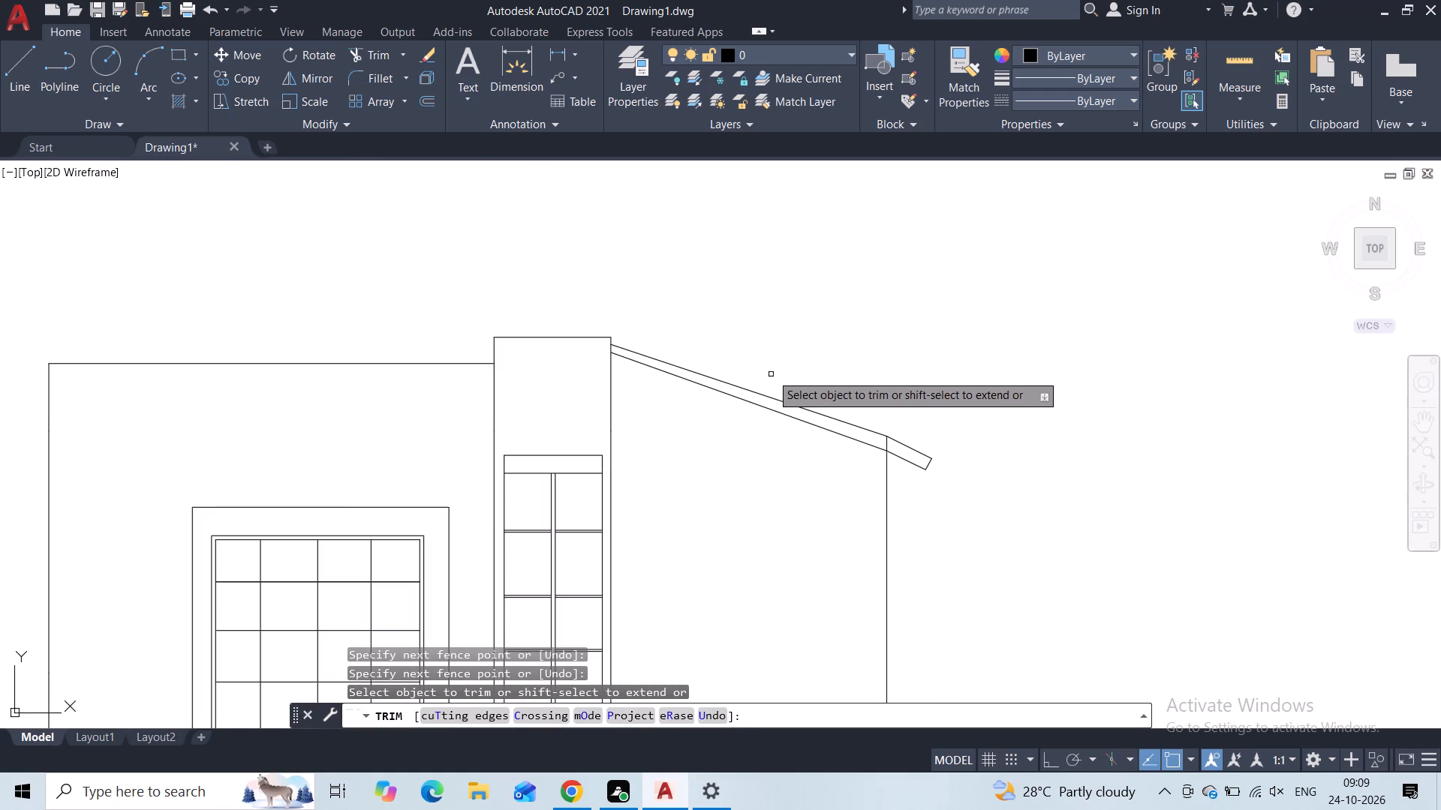
pyautogui.press('Escape')
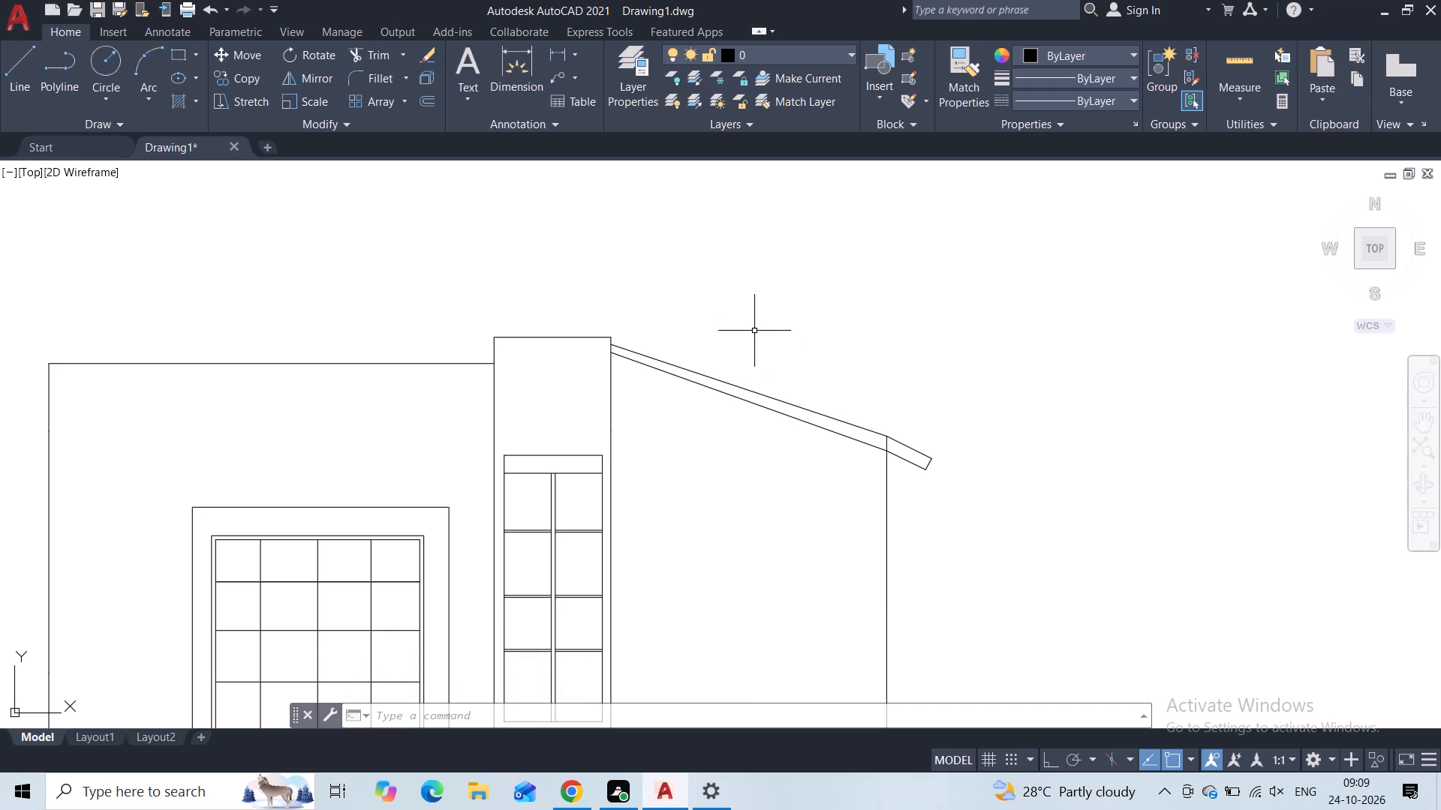
# Draw a small step at the parapet's outer top corner, running a few inches outward and about 4" down to the roof line.
pyautogui.scroll(1, 710, 354)
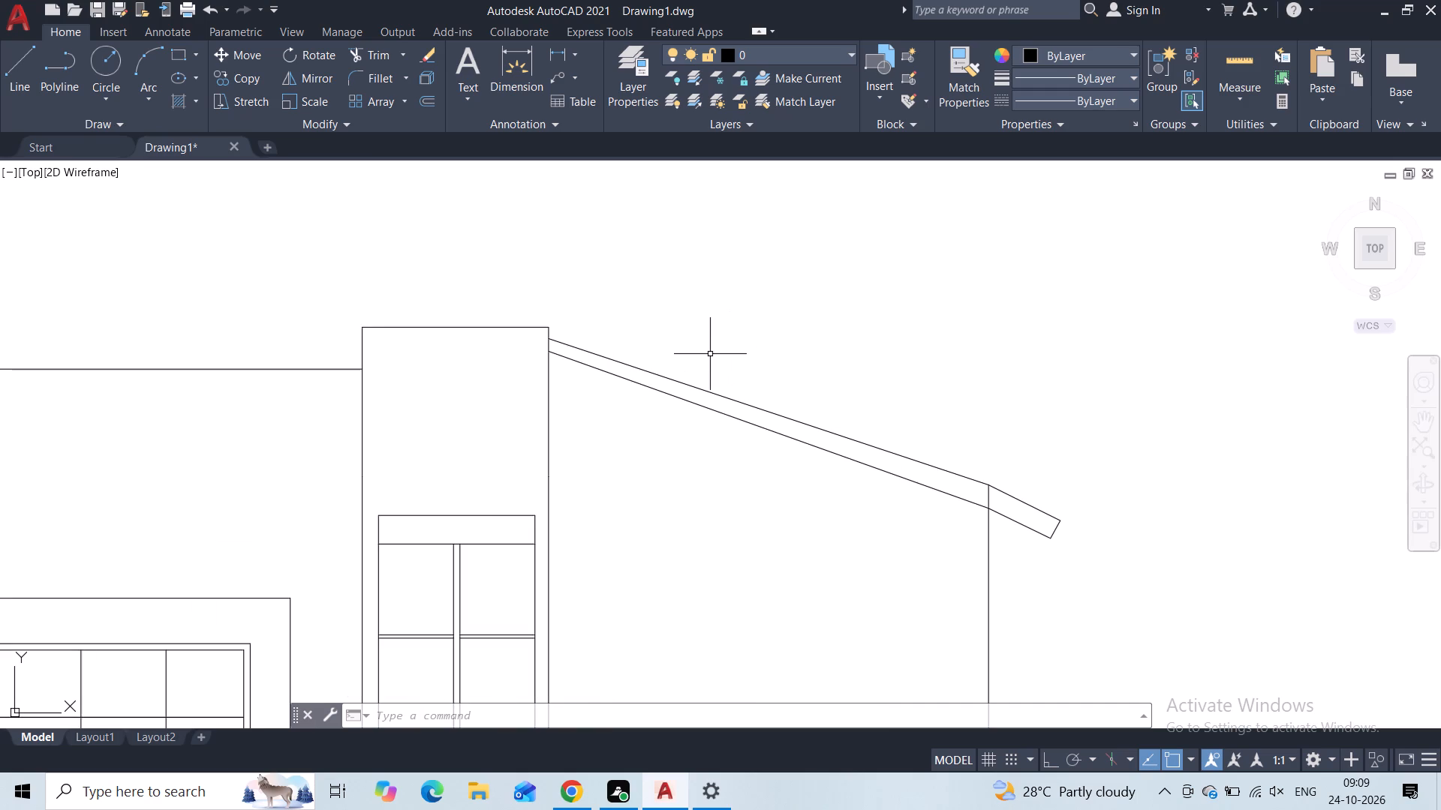
pyautogui.scroll(1, 710, 355)
pyautogui.moveTo(710, 355); pyautogui.dragTo(656, 339, button='middle')
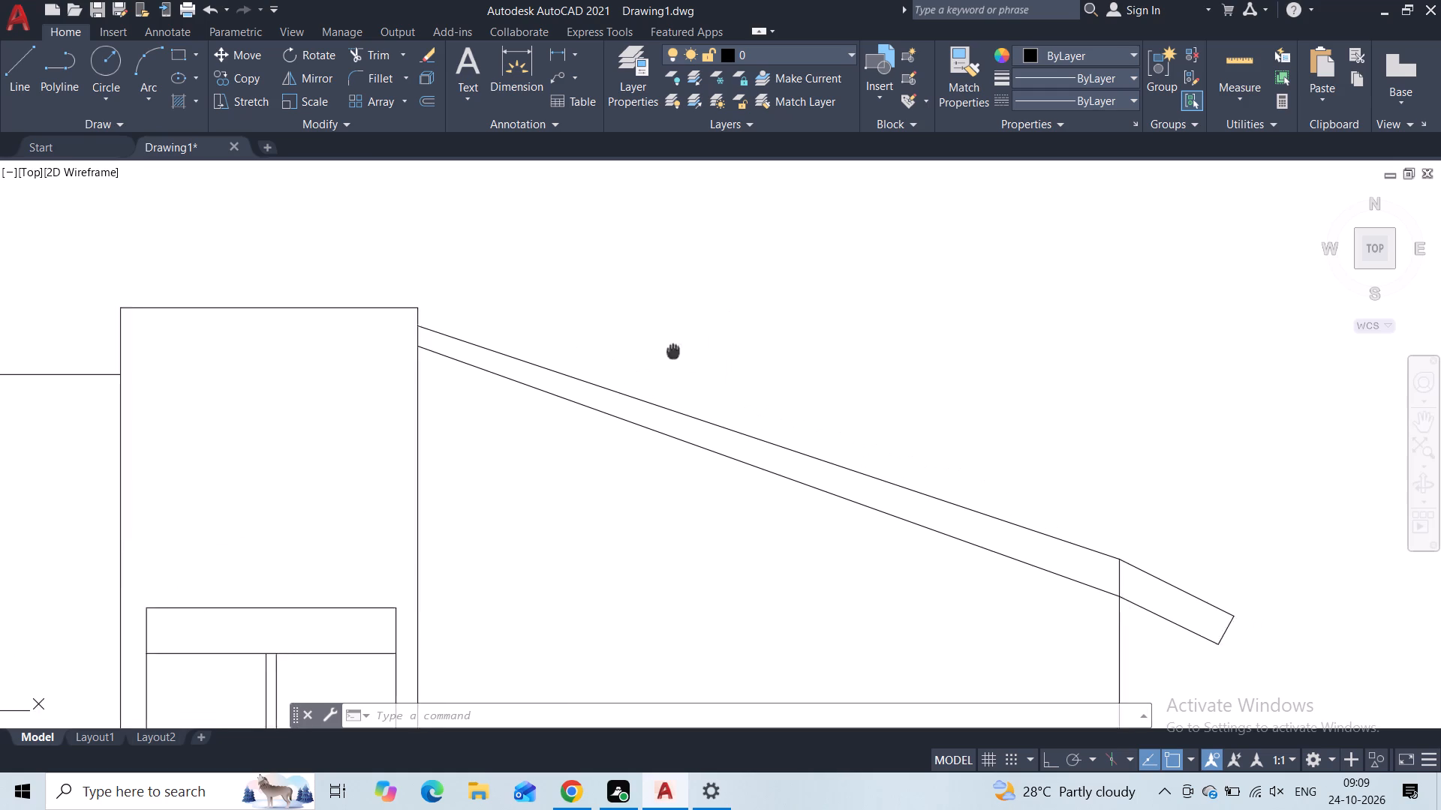
pyautogui.moveTo(656, 339); pyautogui.dragTo(624, 316, button='middle')
pyautogui.scroll(-2, 656, 300)
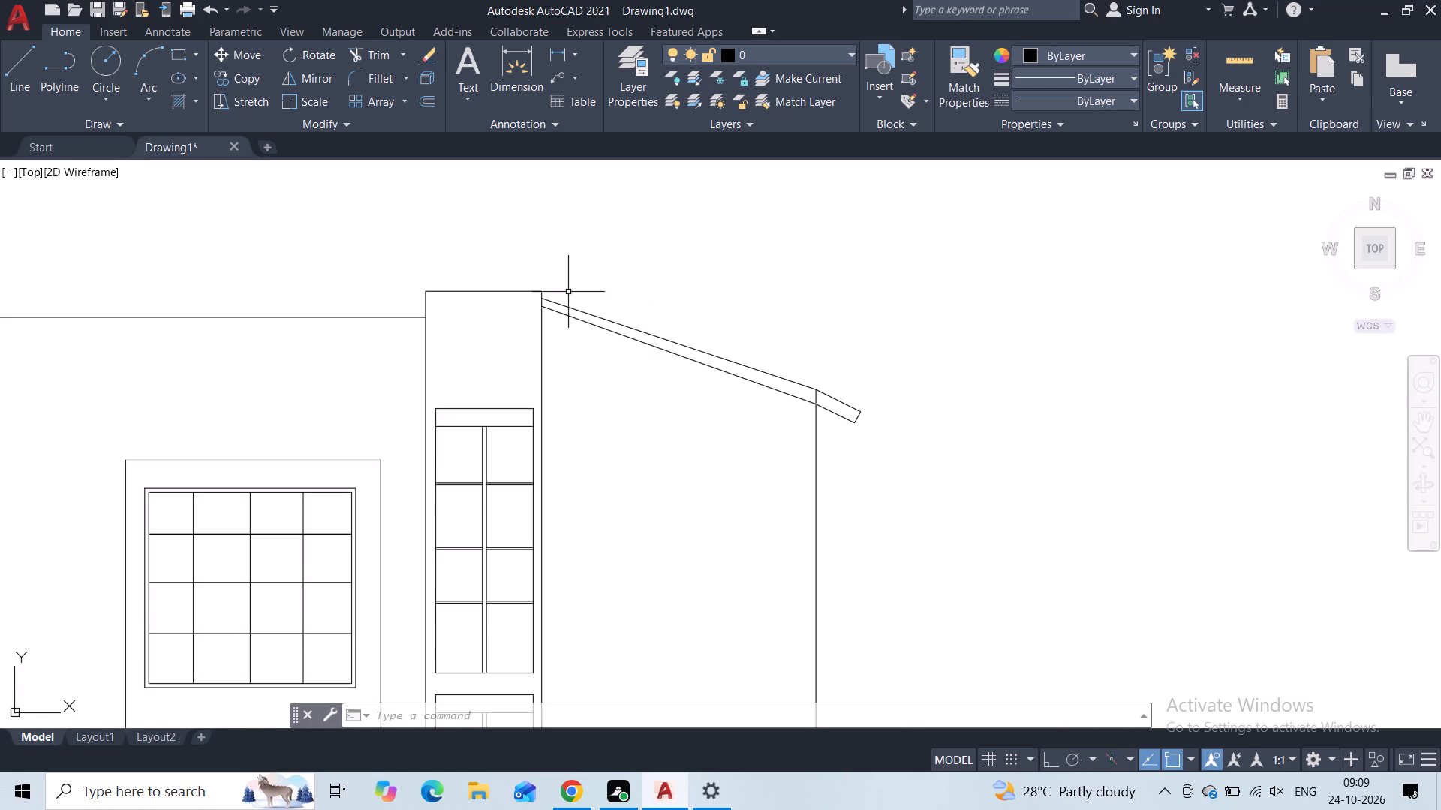
pyautogui.scroll(3, 567, 292)
pyautogui.click(25, 74)
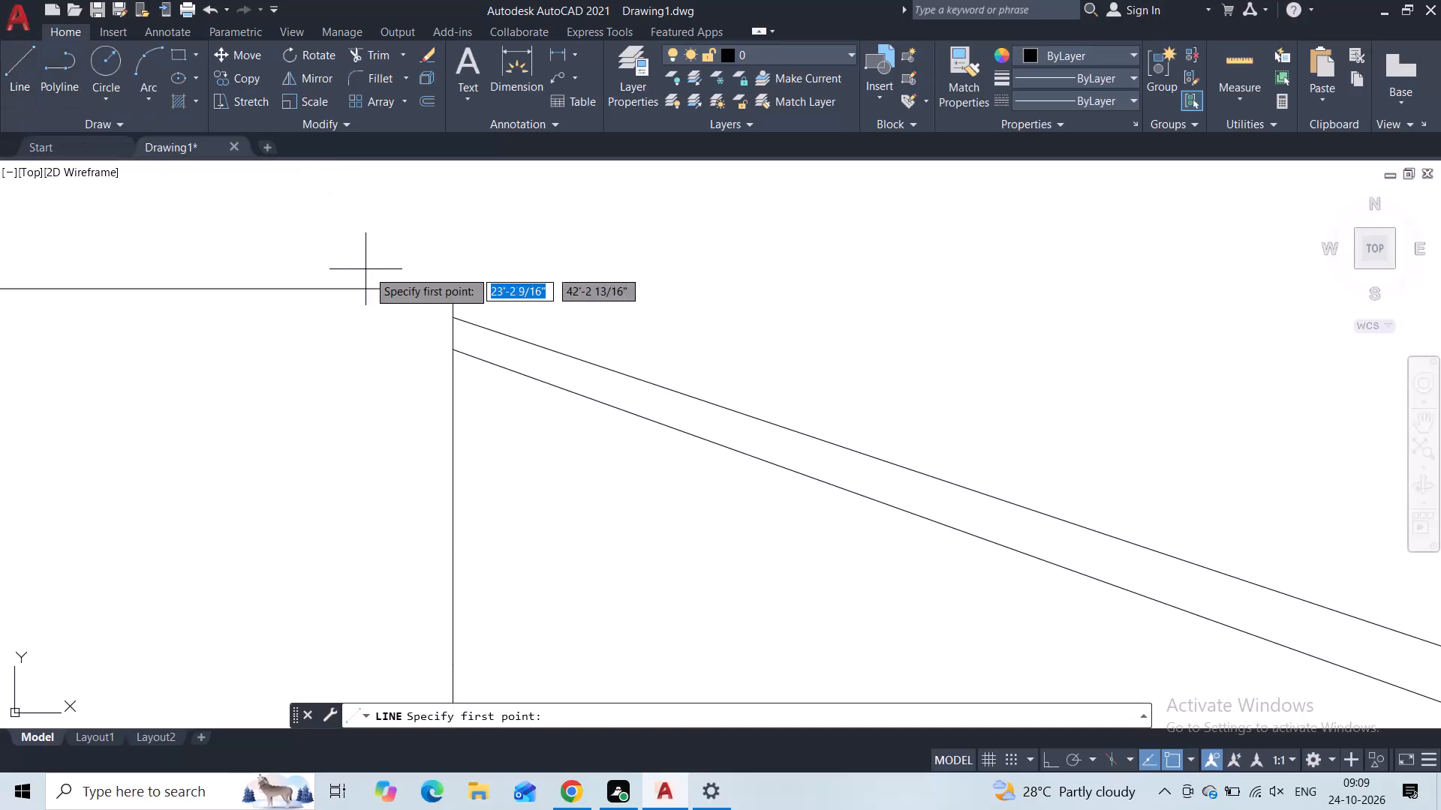
pyautogui.scroll(2, 386, 280)
pyautogui.click(550, 299)
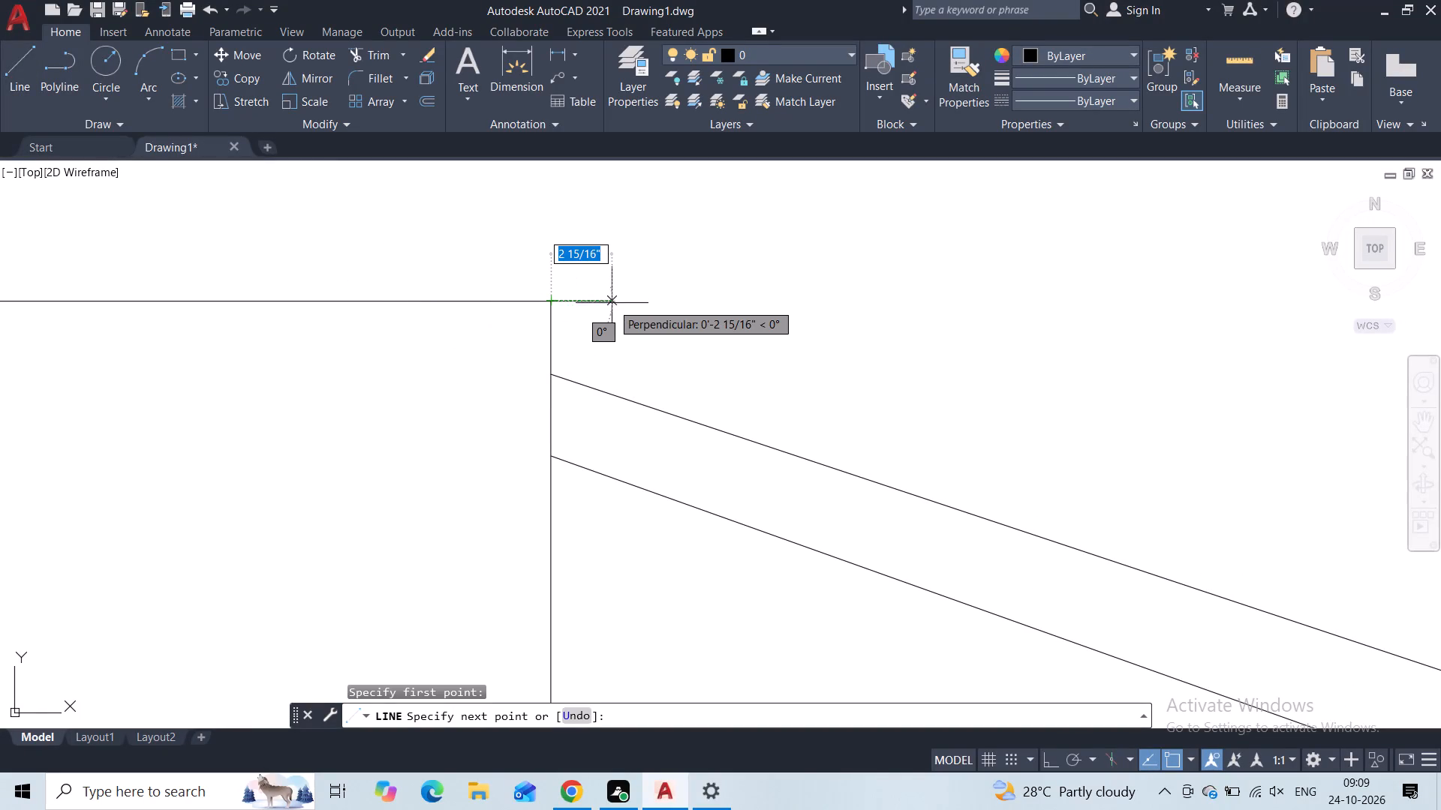
pyautogui.click(600, 305)
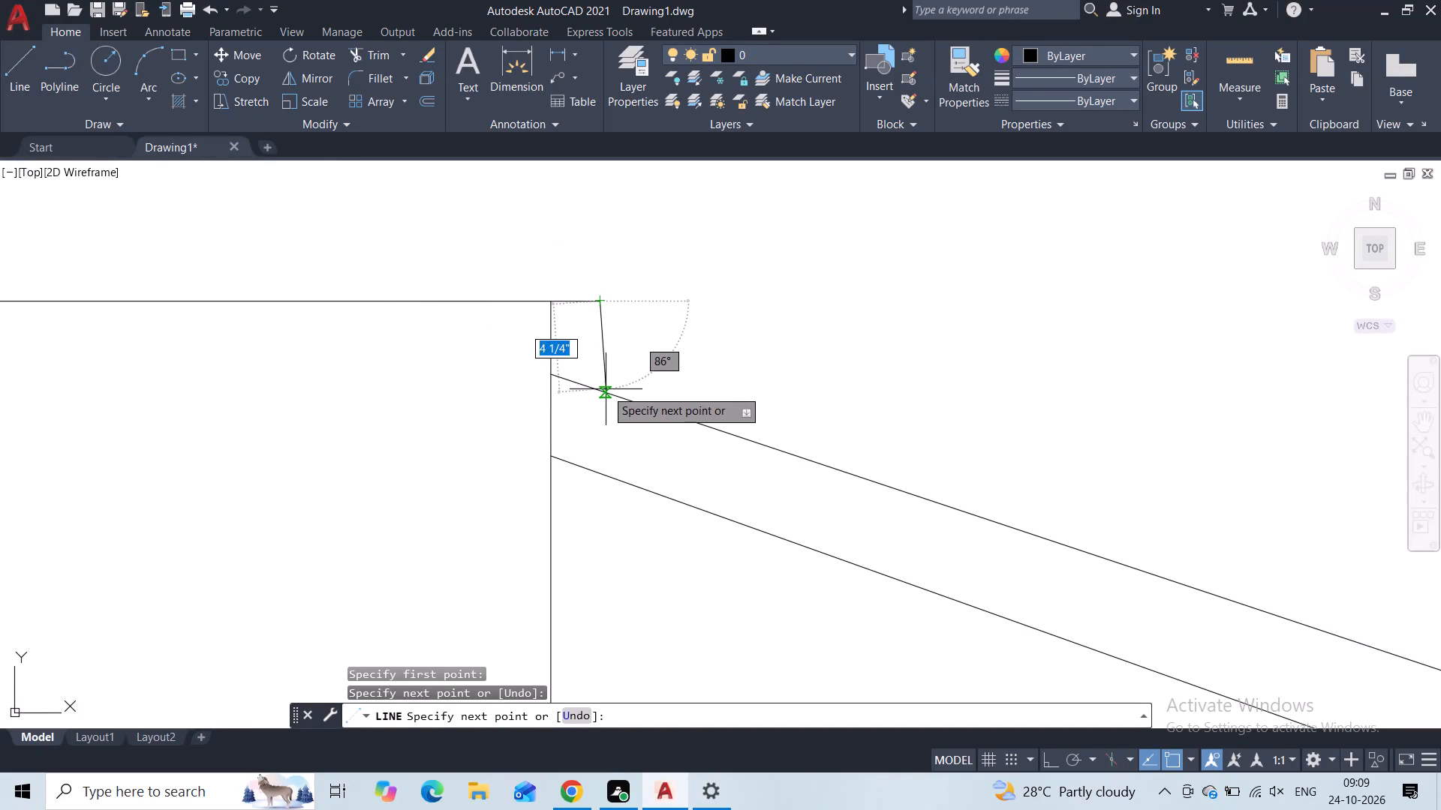
pyautogui.click(597, 389)
pyautogui.press('Escape')
pyautogui.scroll(-1, 660, 315)
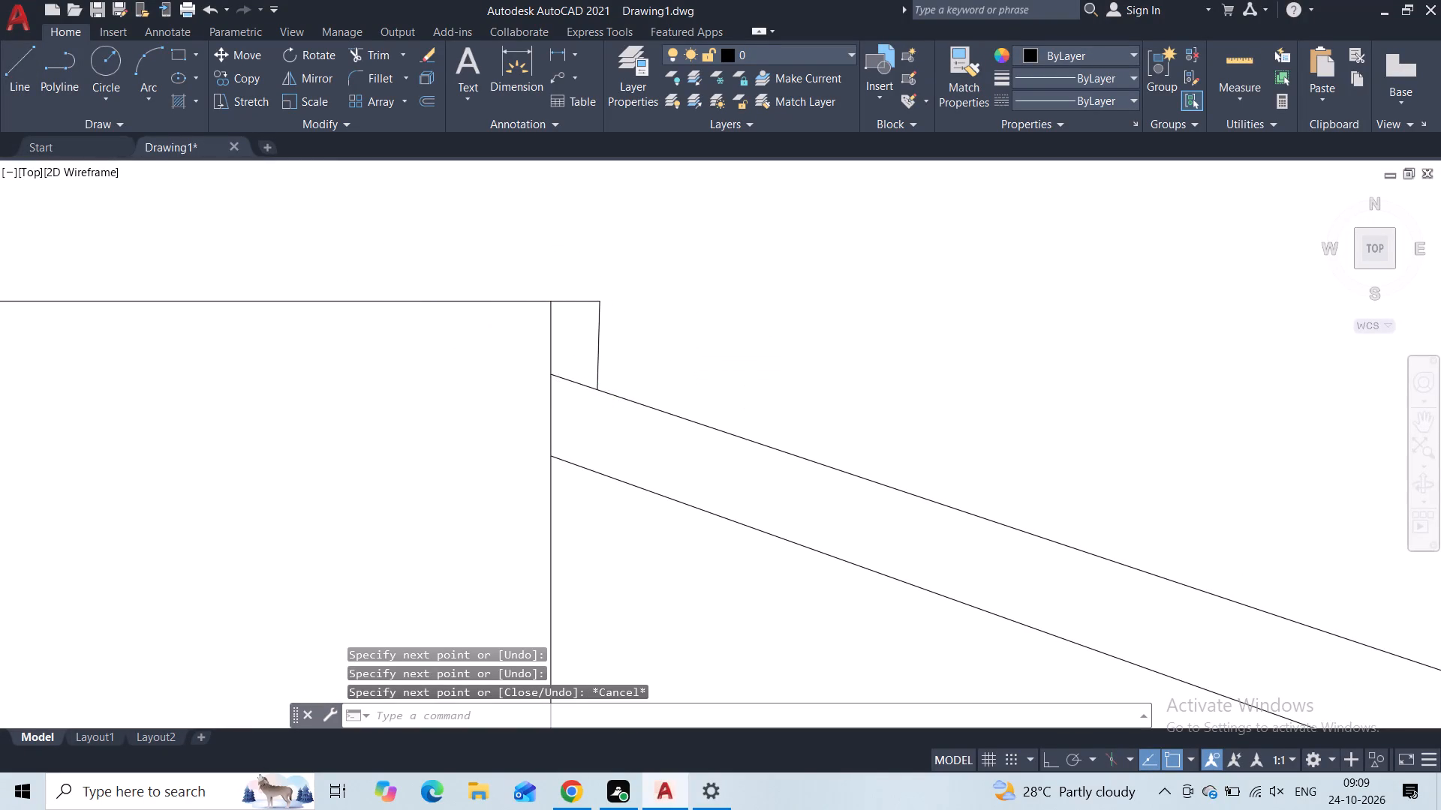
pyautogui.scroll(-4, 660, 315)
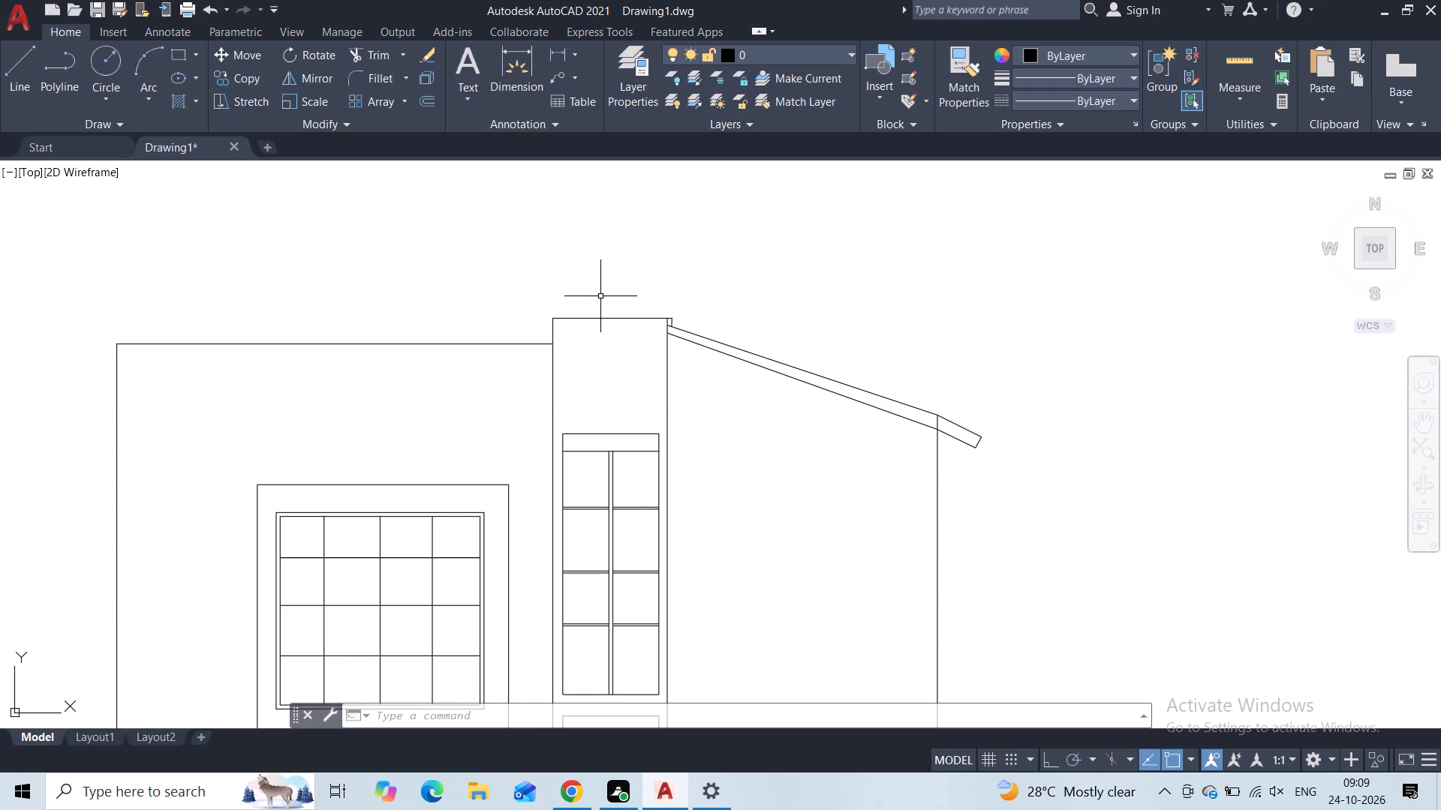
# Draw a parapet cap: about 5" outward at 141° from the inner top corner, across past the outer edge, and back down.
pyautogui.press('c')
pyautogui.press('Escape')
pyautogui.press('space')
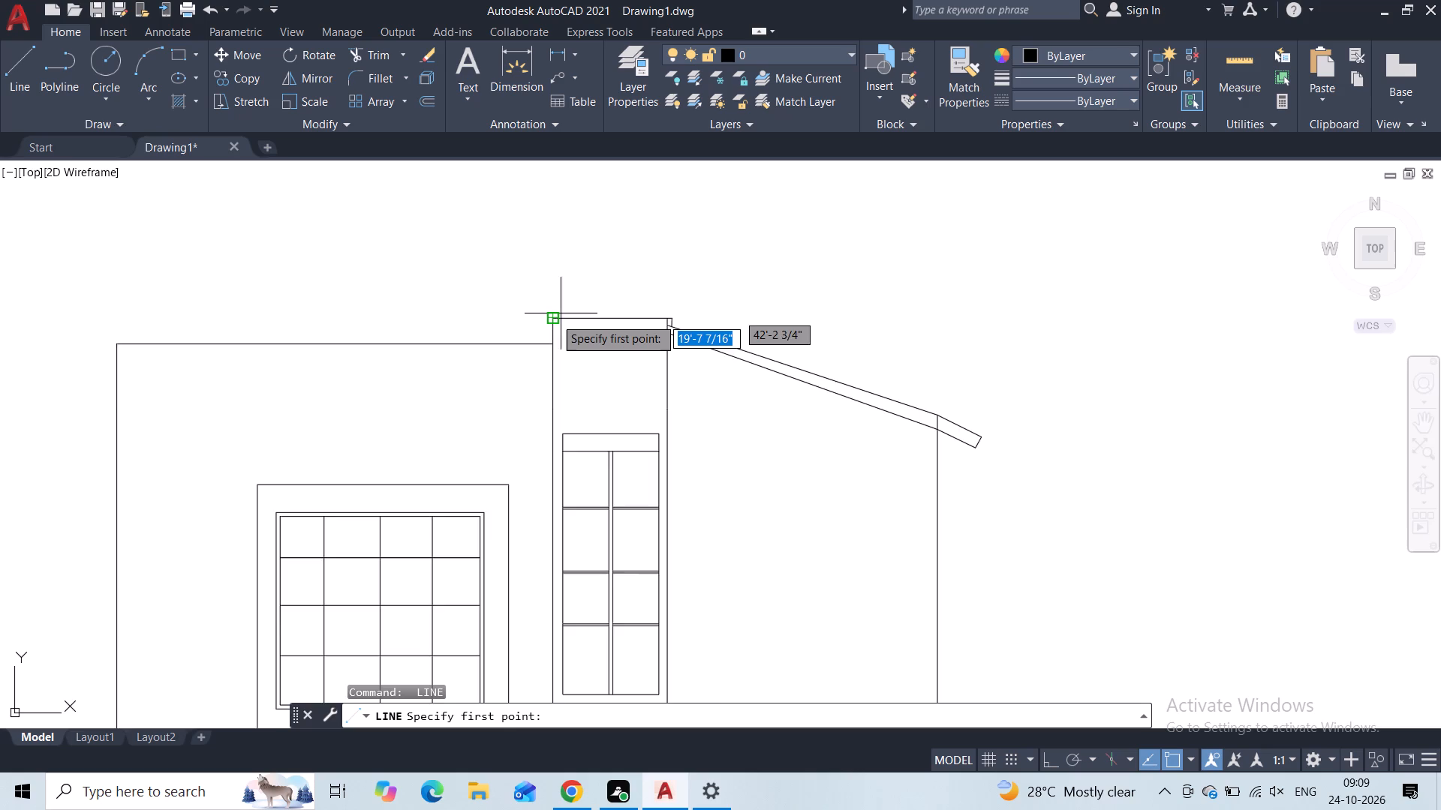
pyautogui.scroll(2, 553, 318)
pyautogui.click(551, 319)
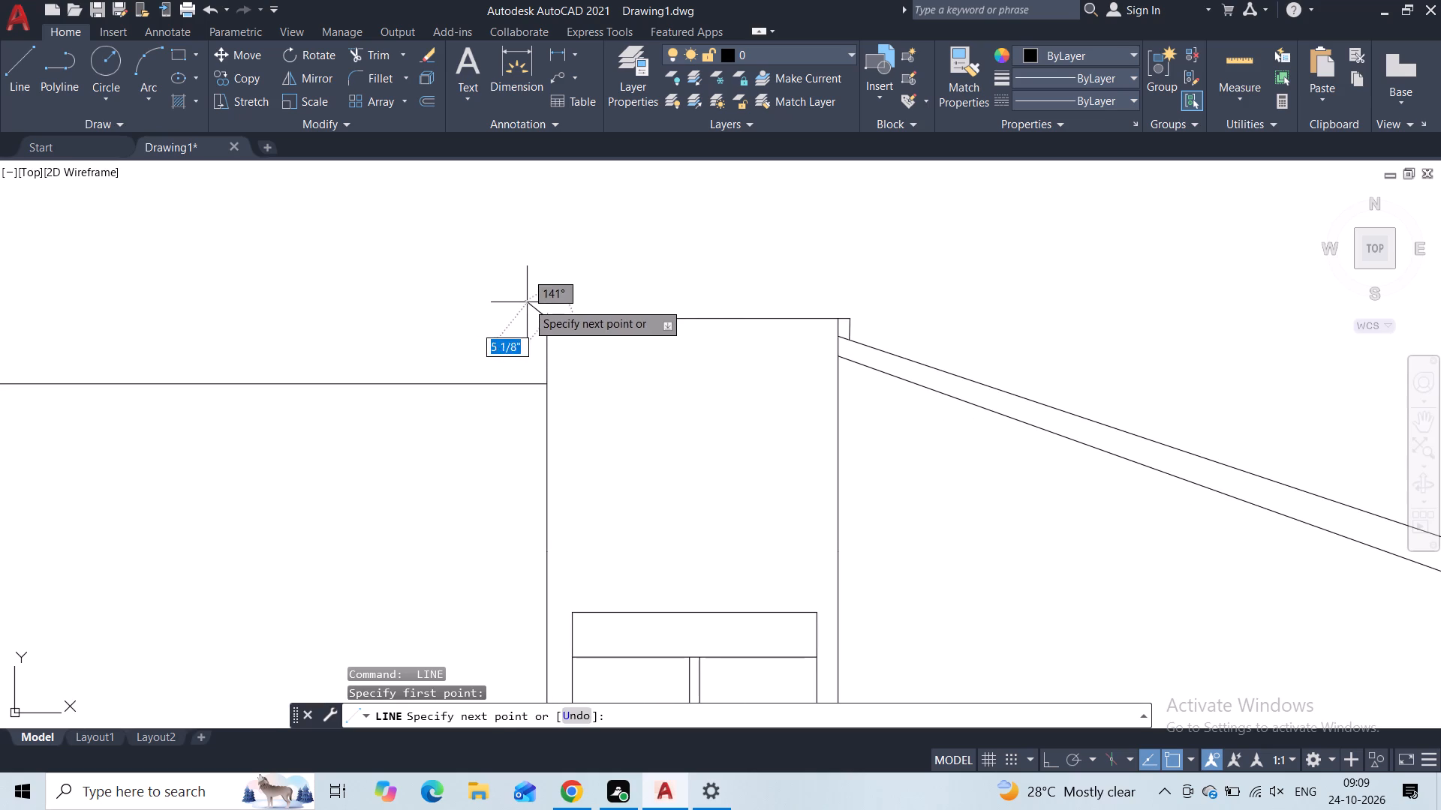
pyautogui.click(527, 302)
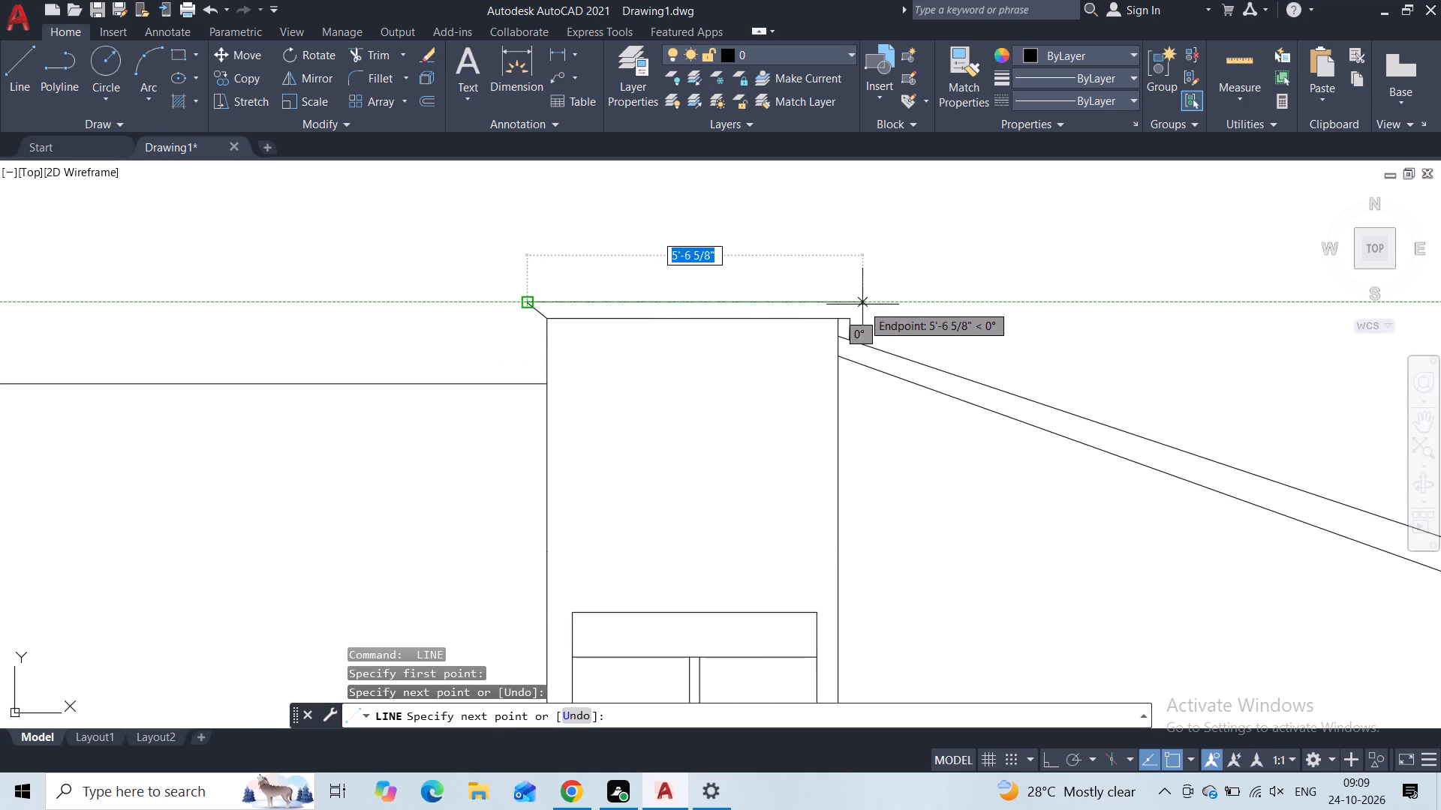
pyautogui.click(849, 304)
pyautogui.click(842, 315)
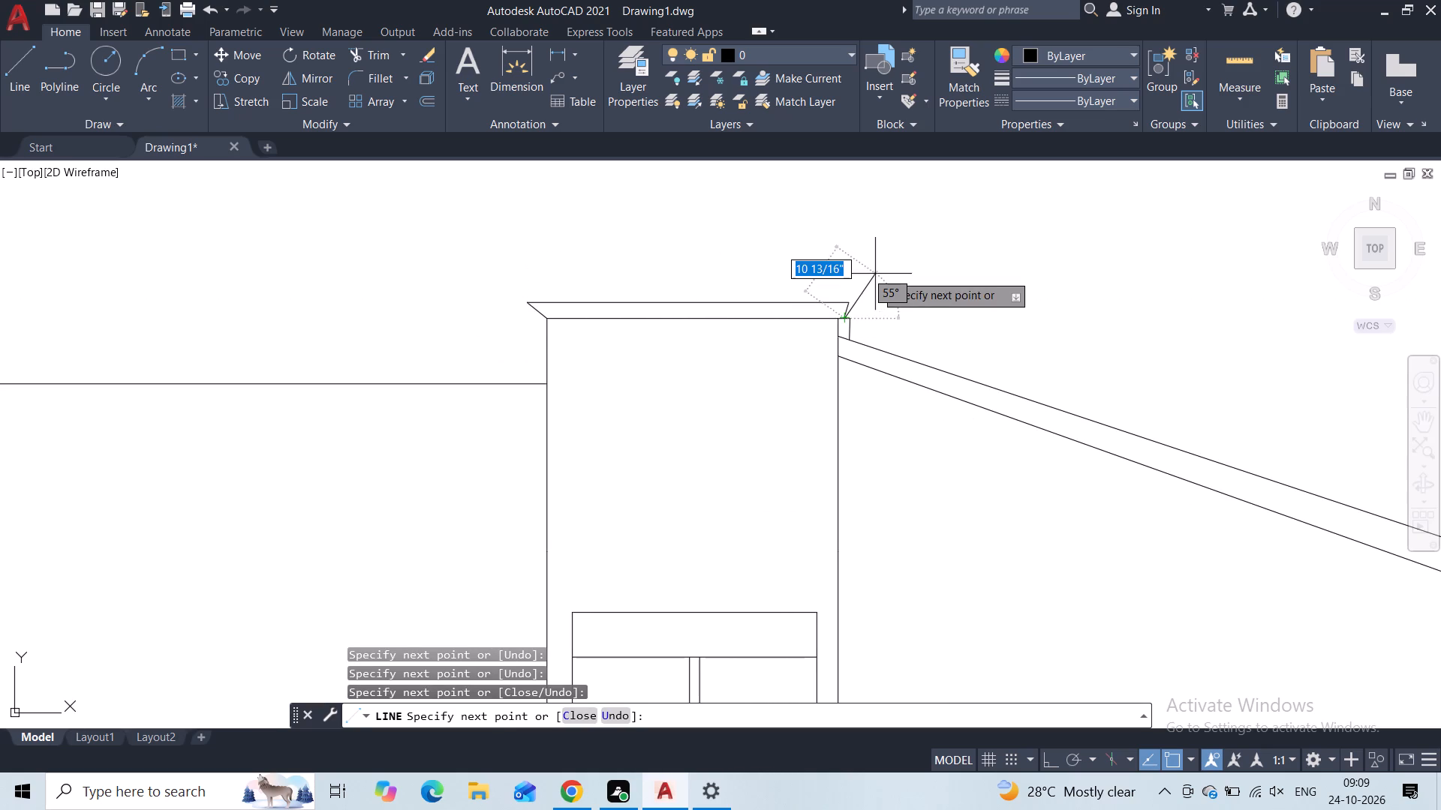
pyautogui.press('Escape')
# Stretch the lower end of the cap's outer slanted line to the parapet's outer top corner.
pyautogui.scroll(3, 848, 296)
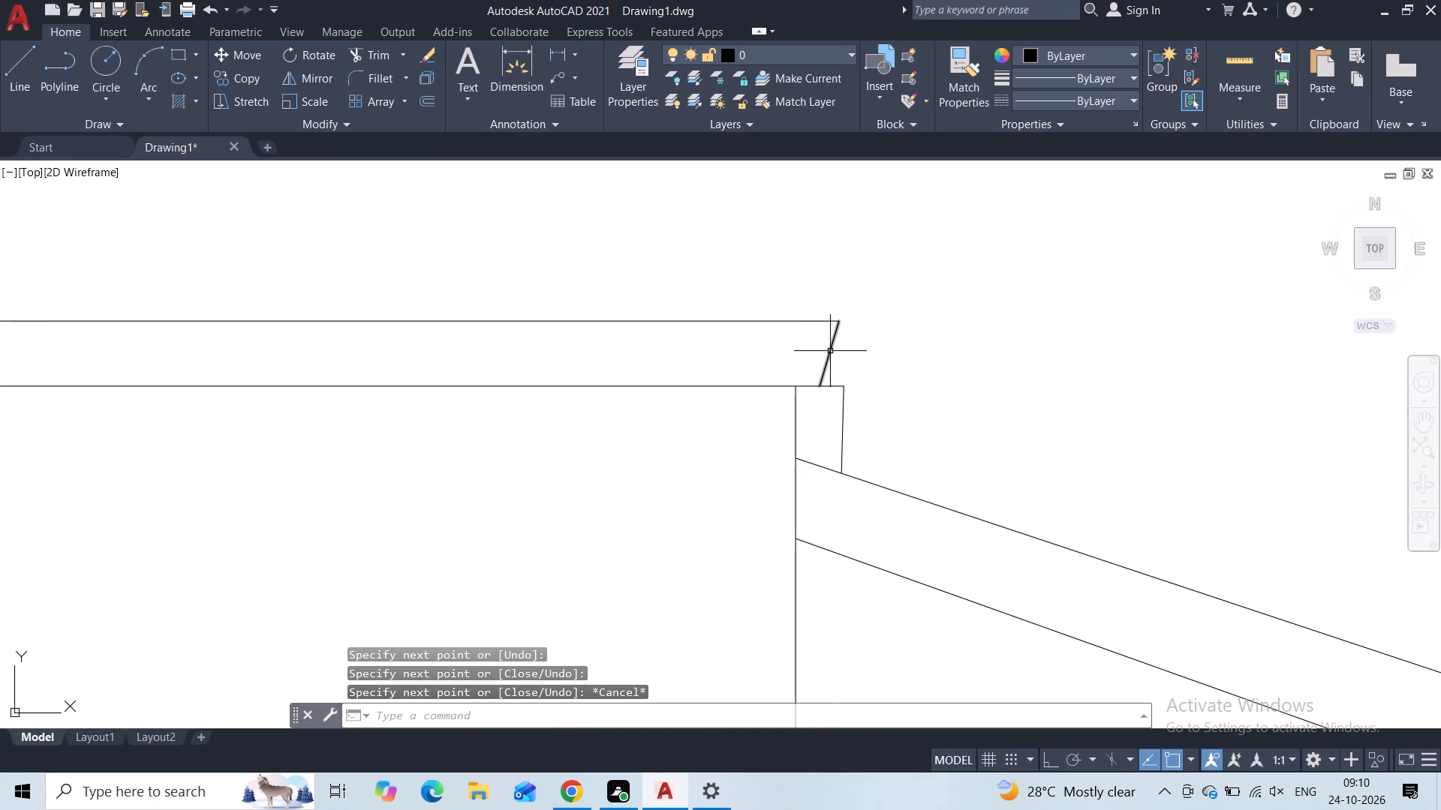
pyautogui.click(828, 351)
pyautogui.click(820, 384)
pyautogui.click(798, 385)
pyautogui.press('Escape')
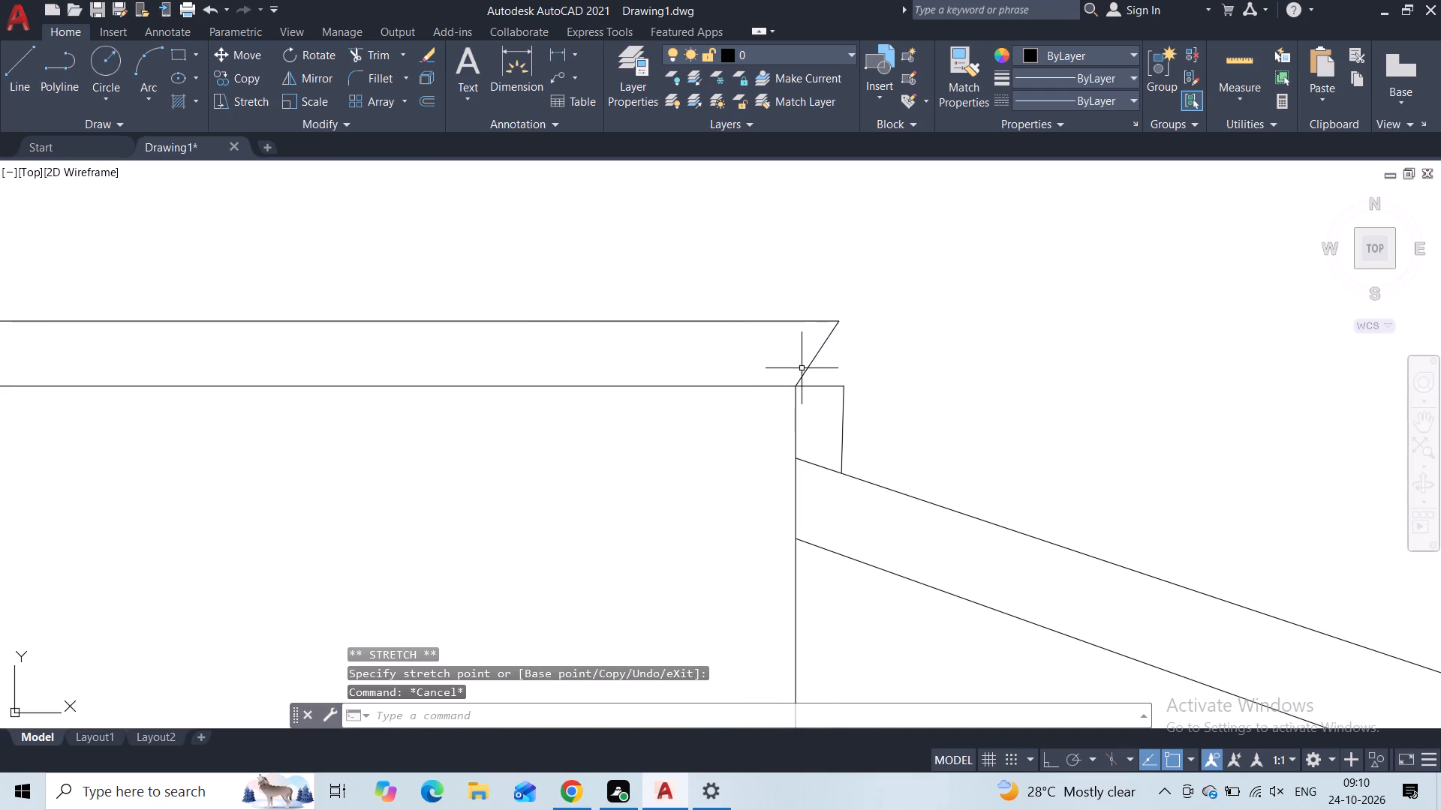
pyautogui.scroll(-2, 802, 363)
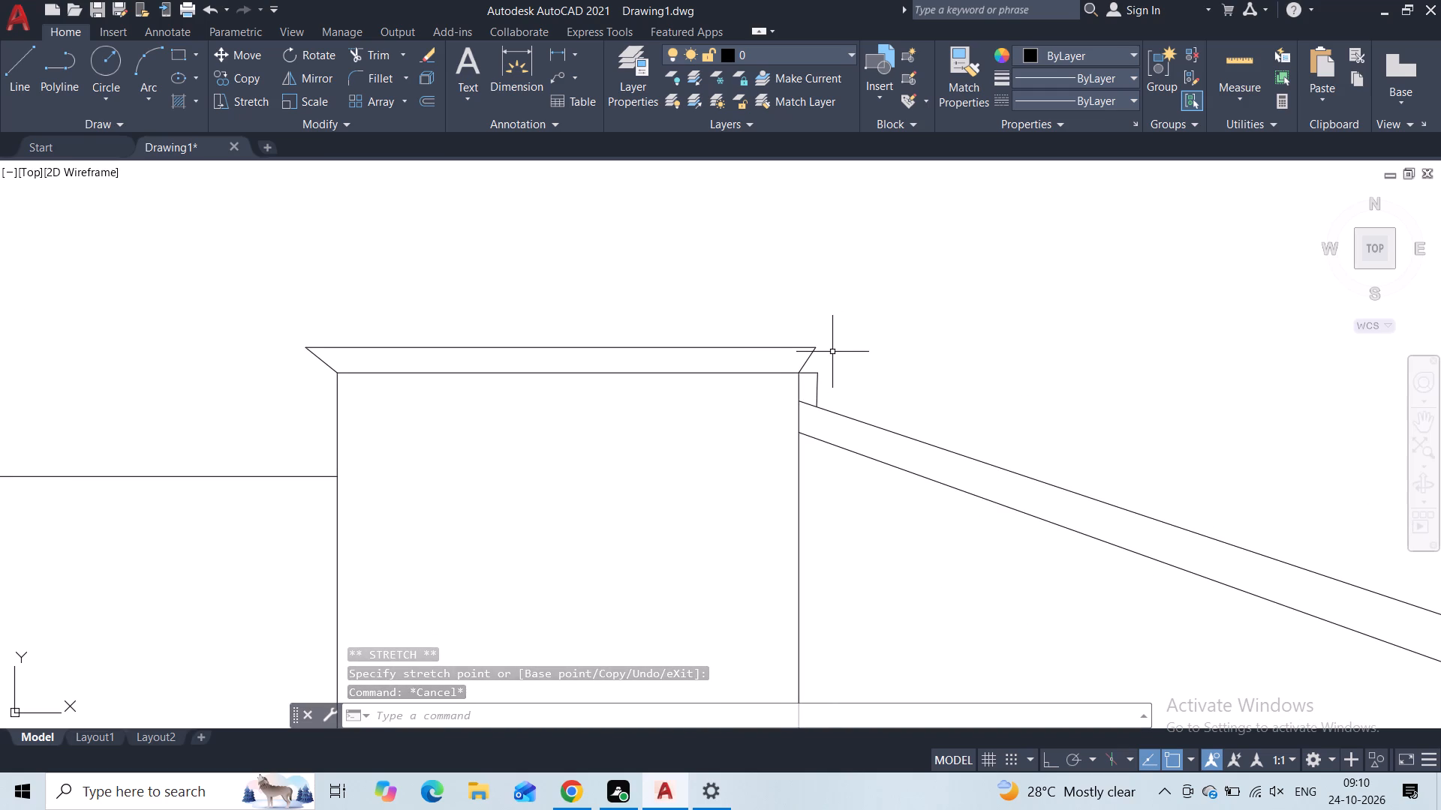
# Draw a line from the parapet cap's outer top corner straight down to the outer corner of the small step.
pyautogui.scroll(3, 801, 342)
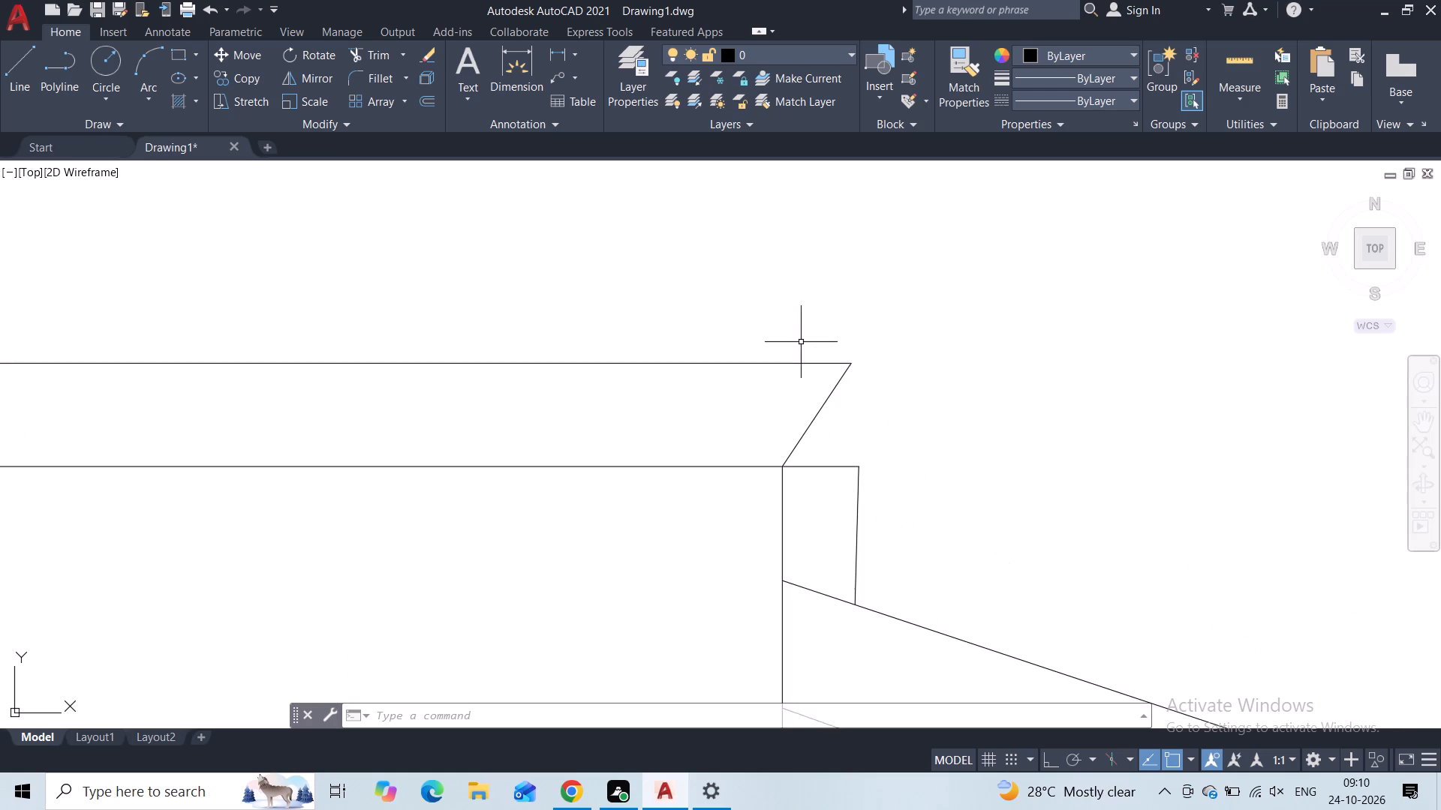
pyautogui.press('space')
pyautogui.click(856, 364)
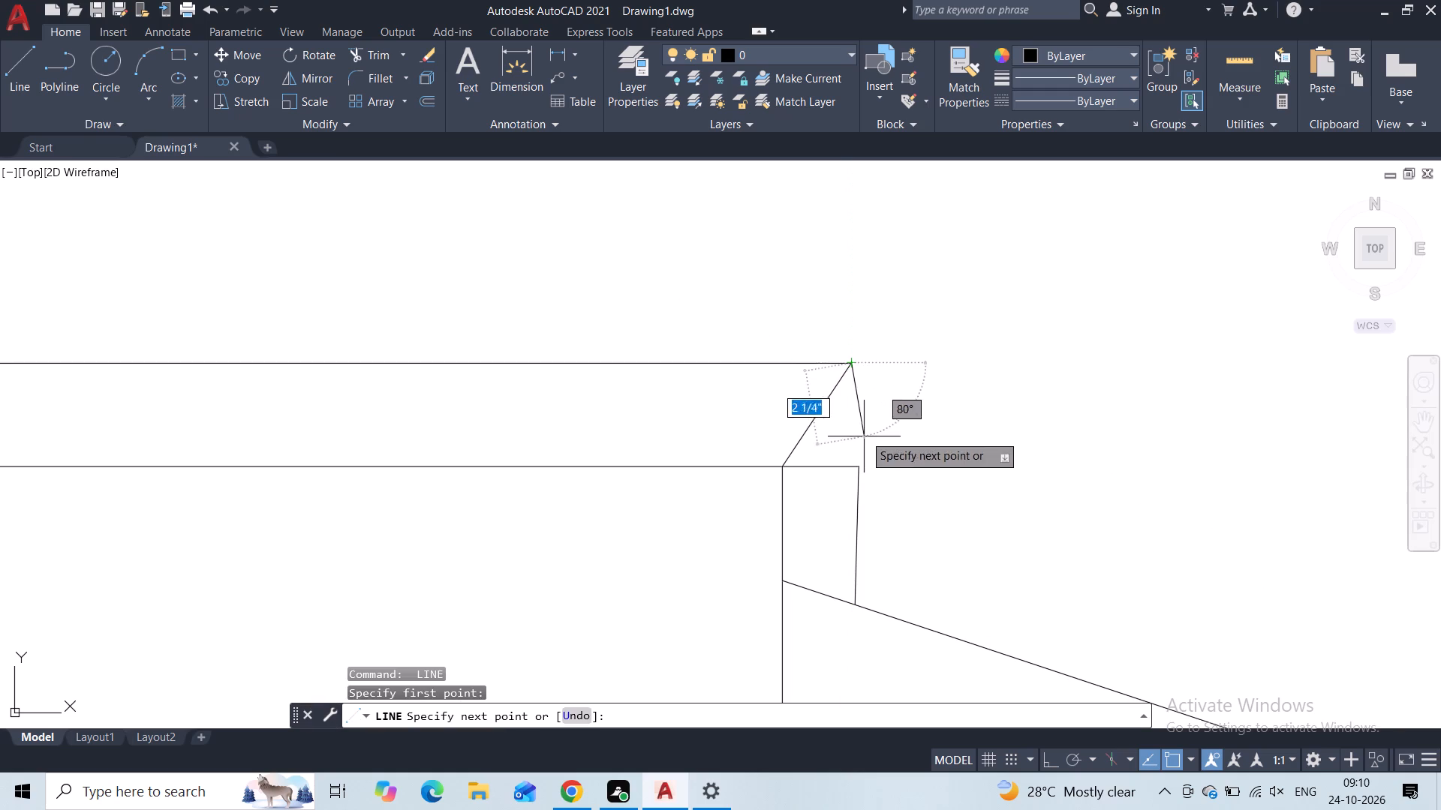
pyautogui.click(862, 464)
pyautogui.press('Escape')
# Examine the whole front elevation, including the capped parapet strip, the sloping roof and the windows below.
pyautogui.scroll(-4, 905, 408)
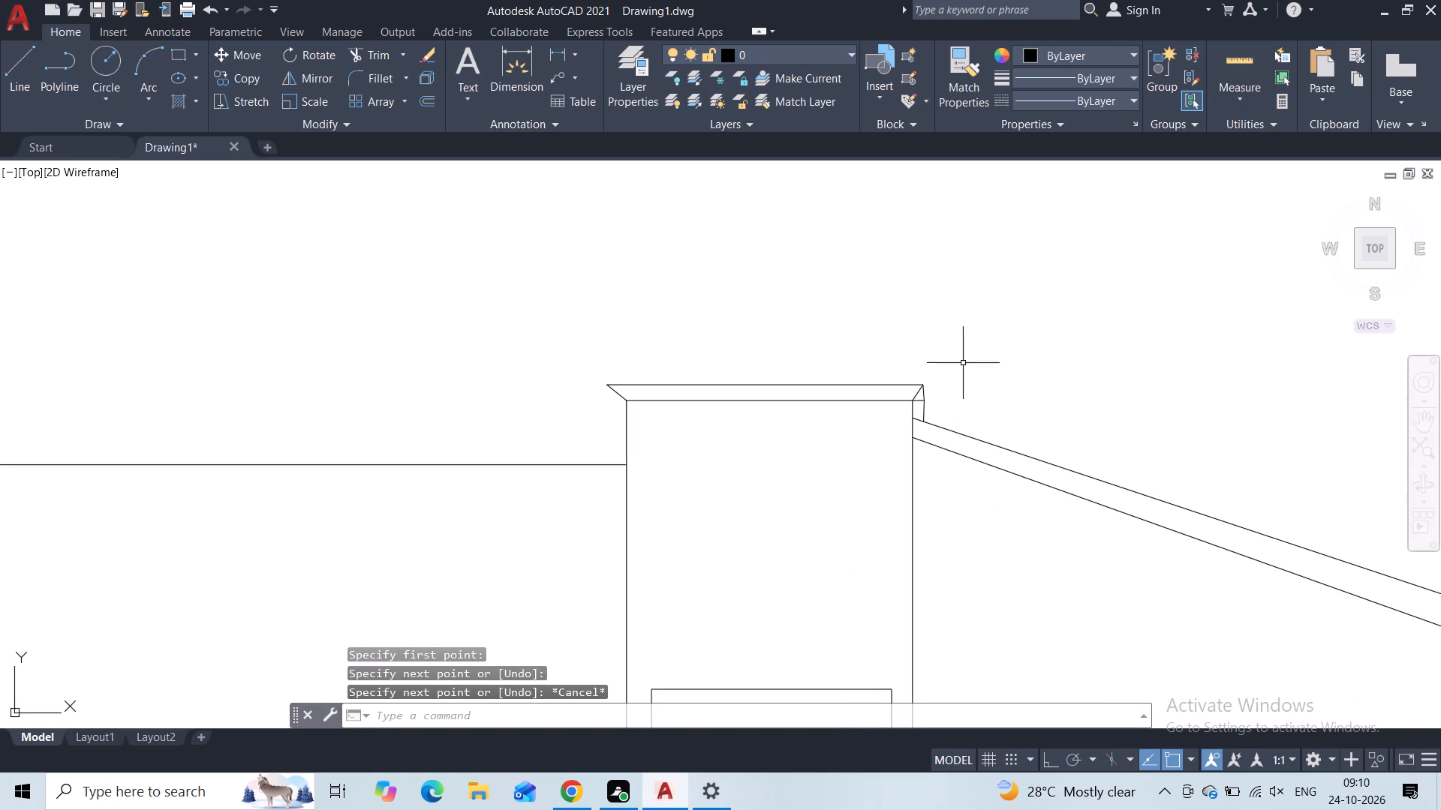
pyautogui.scroll(-1, 968, 355)
pyautogui.moveTo(968, 355); pyautogui.dragTo(883, 364, button='middle')
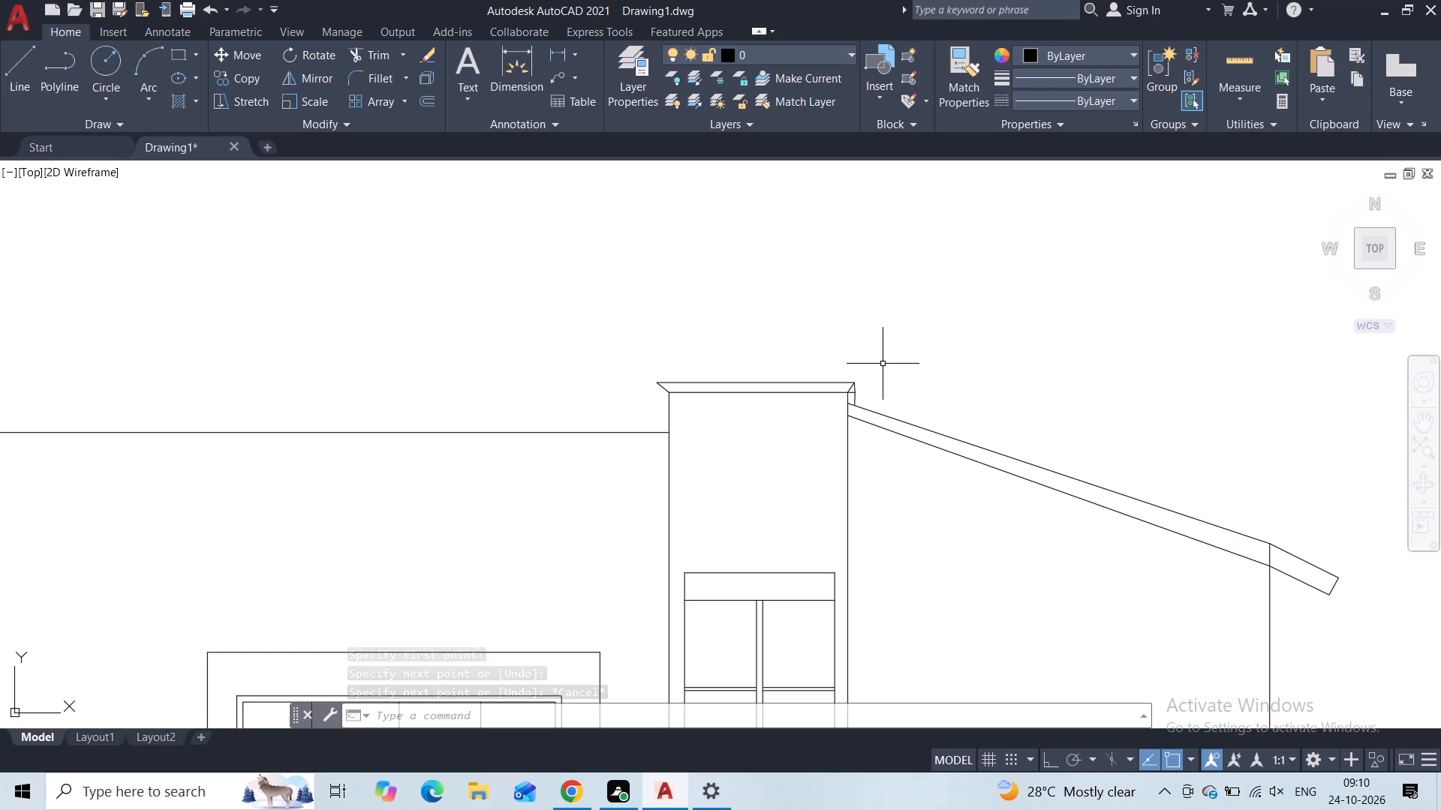
pyautogui.scroll(-1, 883, 364)
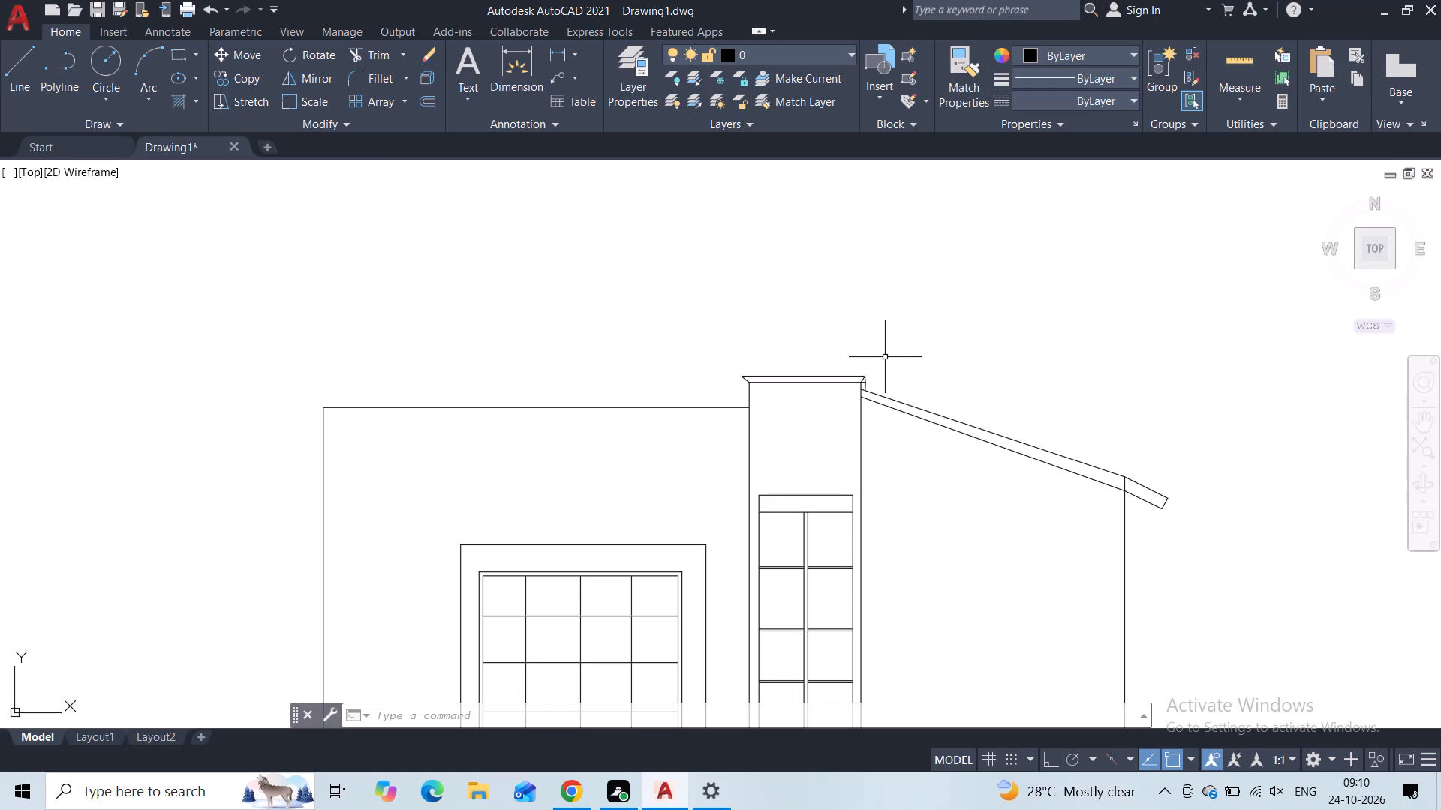
pyautogui.scroll(-1, 913, 500)
pyautogui.moveTo(928, 508); pyautogui.dragTo(819, 411, button='middle')
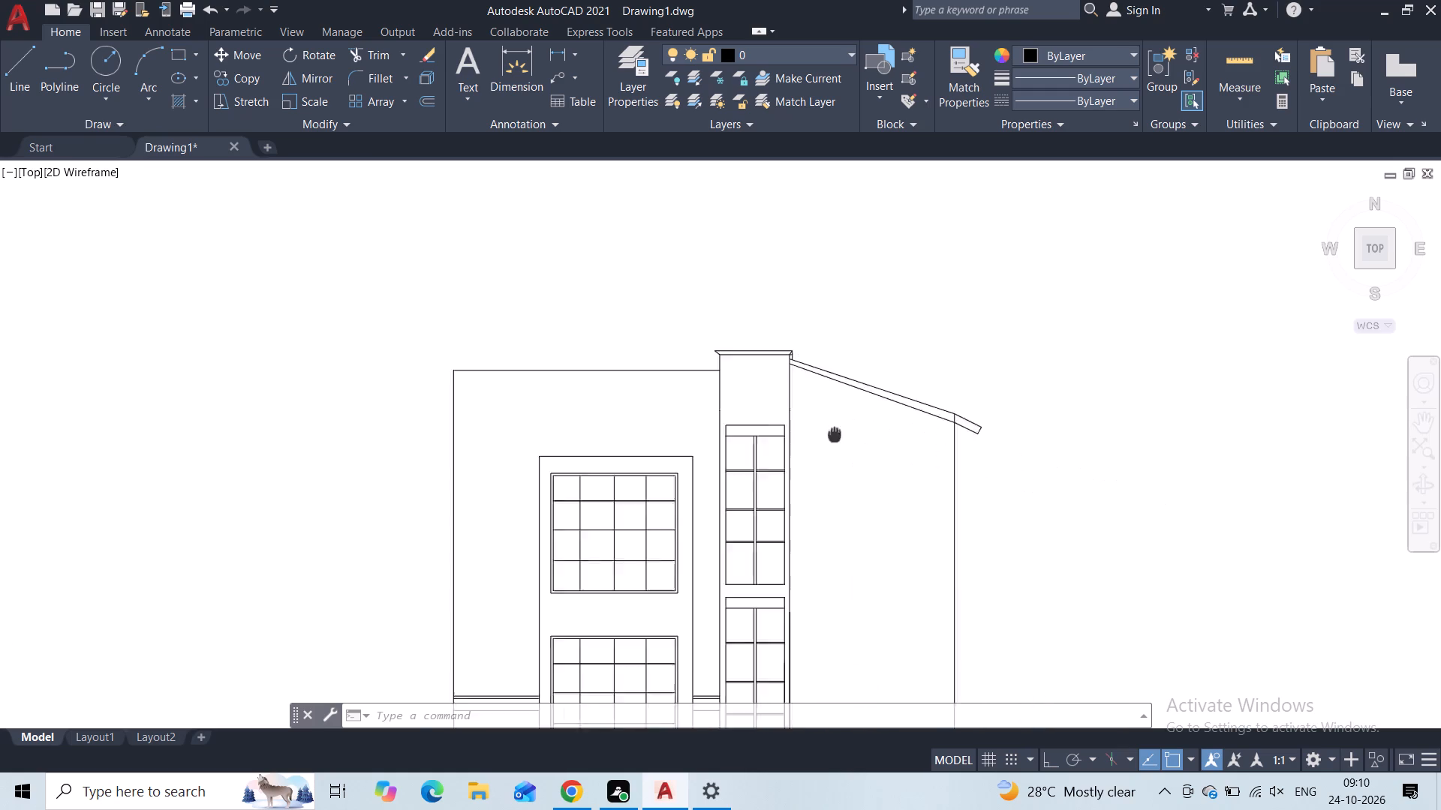
pyautogui.moveTo(819, 411); pyautogui.dragTo(809, 322, button='middle')
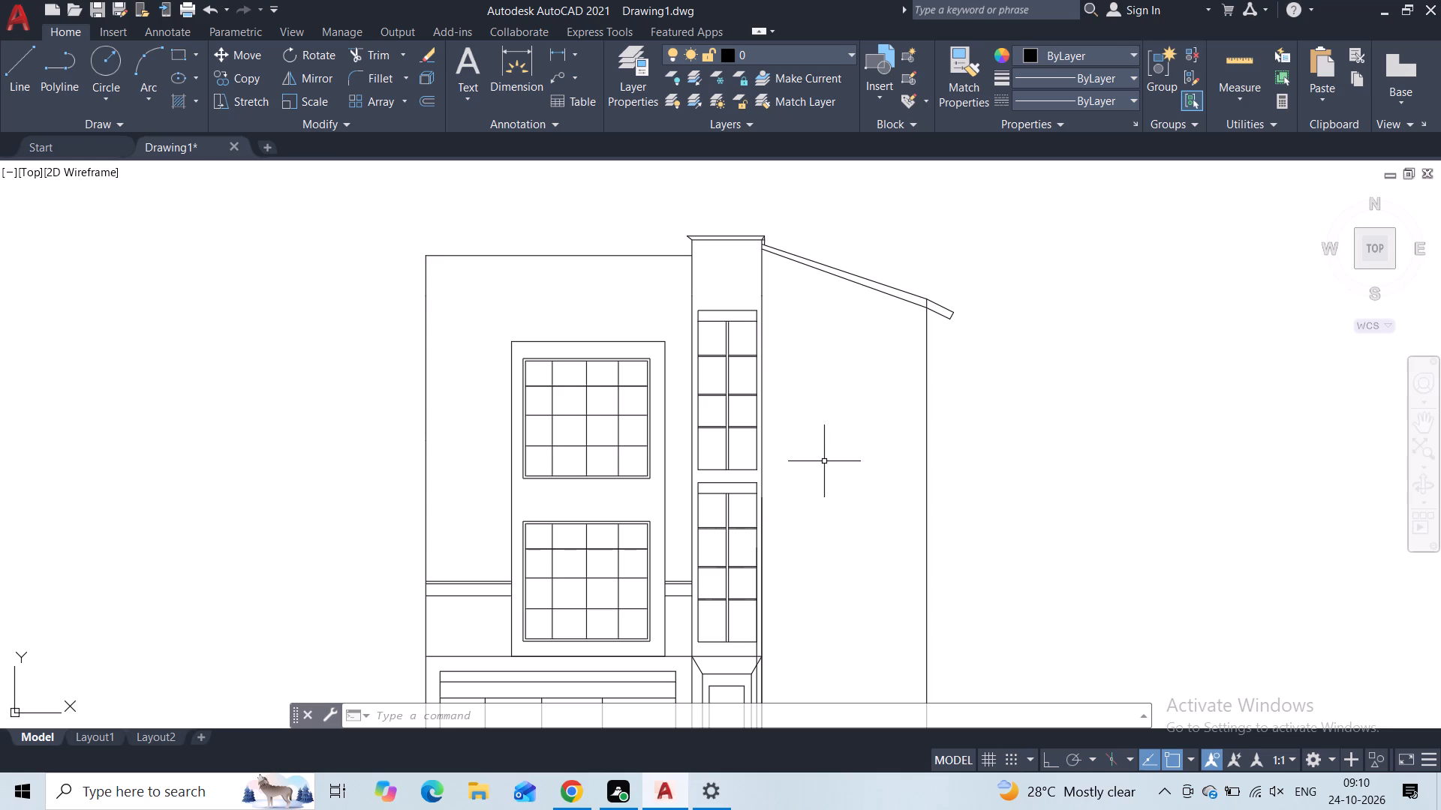
pyautogui.moveTo(825, 407); pyautogui.dragTo(814, 496, button='middle')
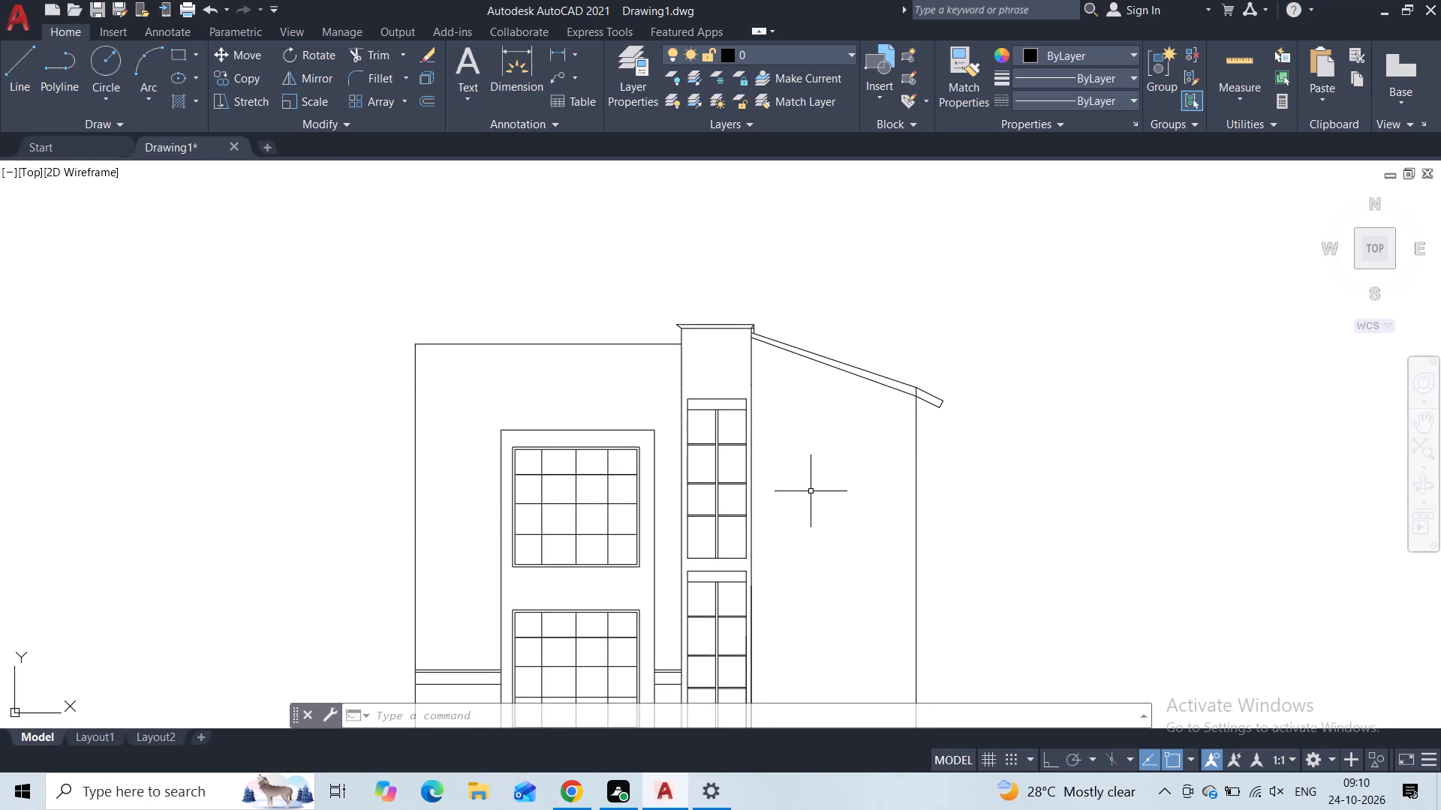
pyautogui.scroll(-2, 793, 463)
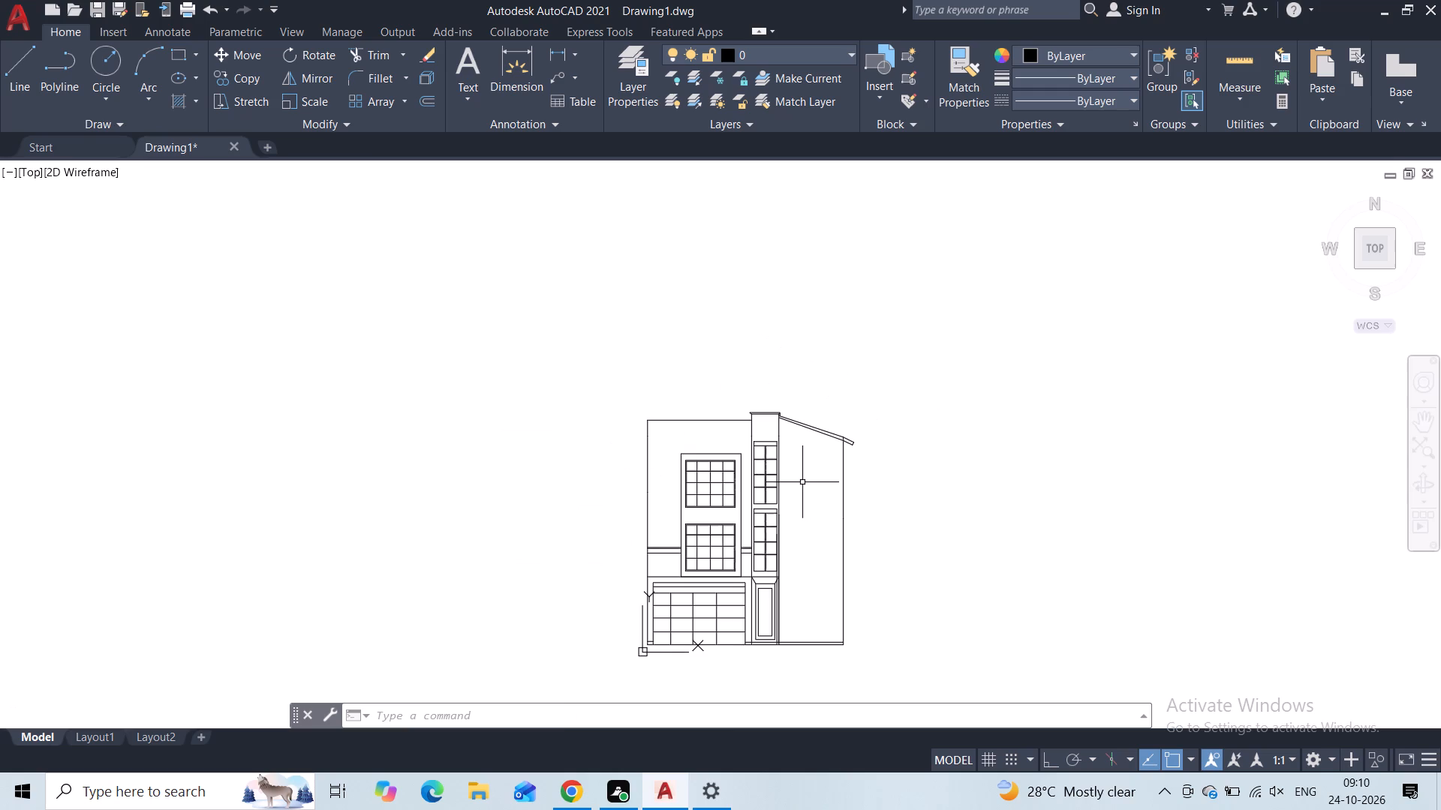
pyautogui.scroll(3, 801, 477)
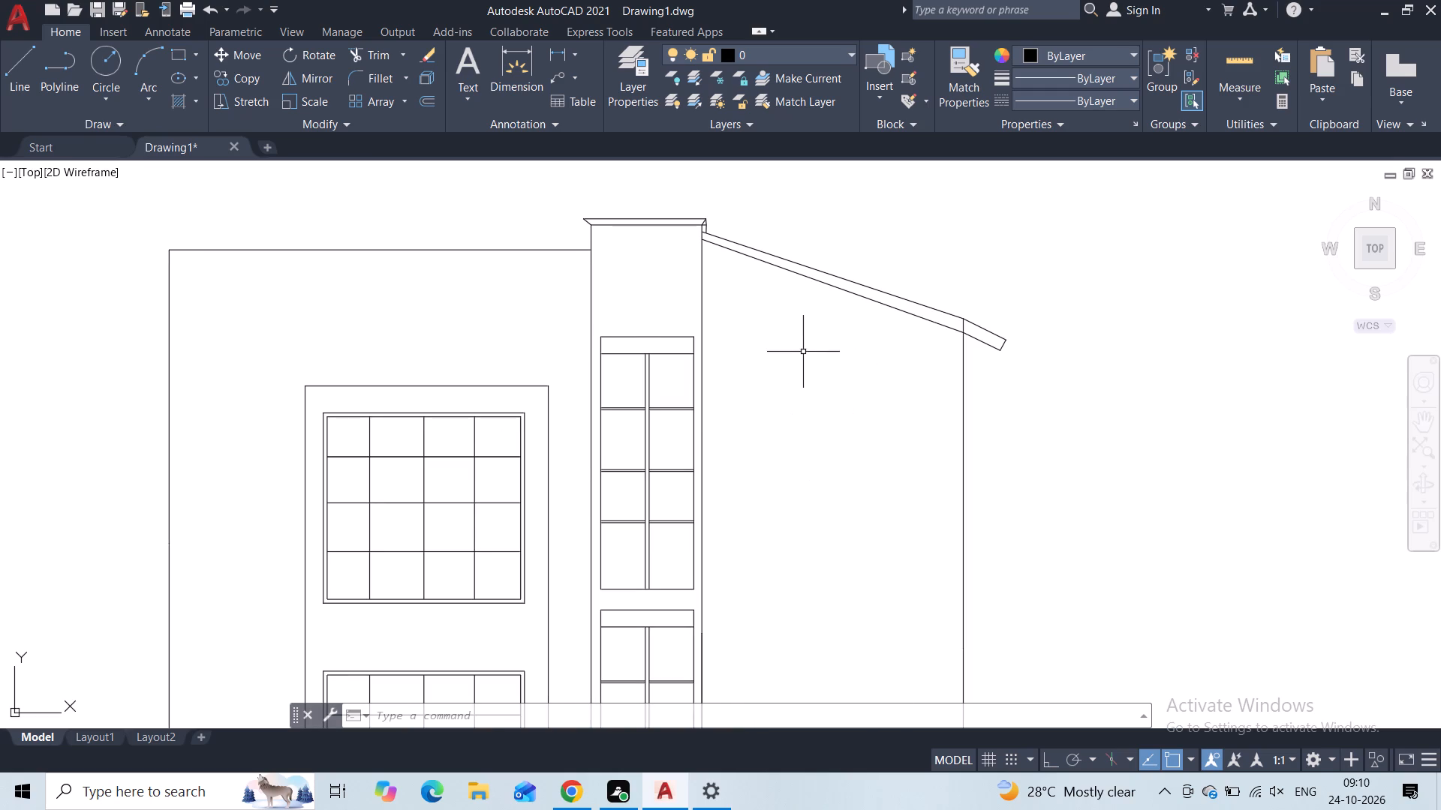
pyautogui.moveTo(803, 352); pyautogui.dragTo(759, 305, button='middle')
pyautogui.scroll(-1, 759, 305)
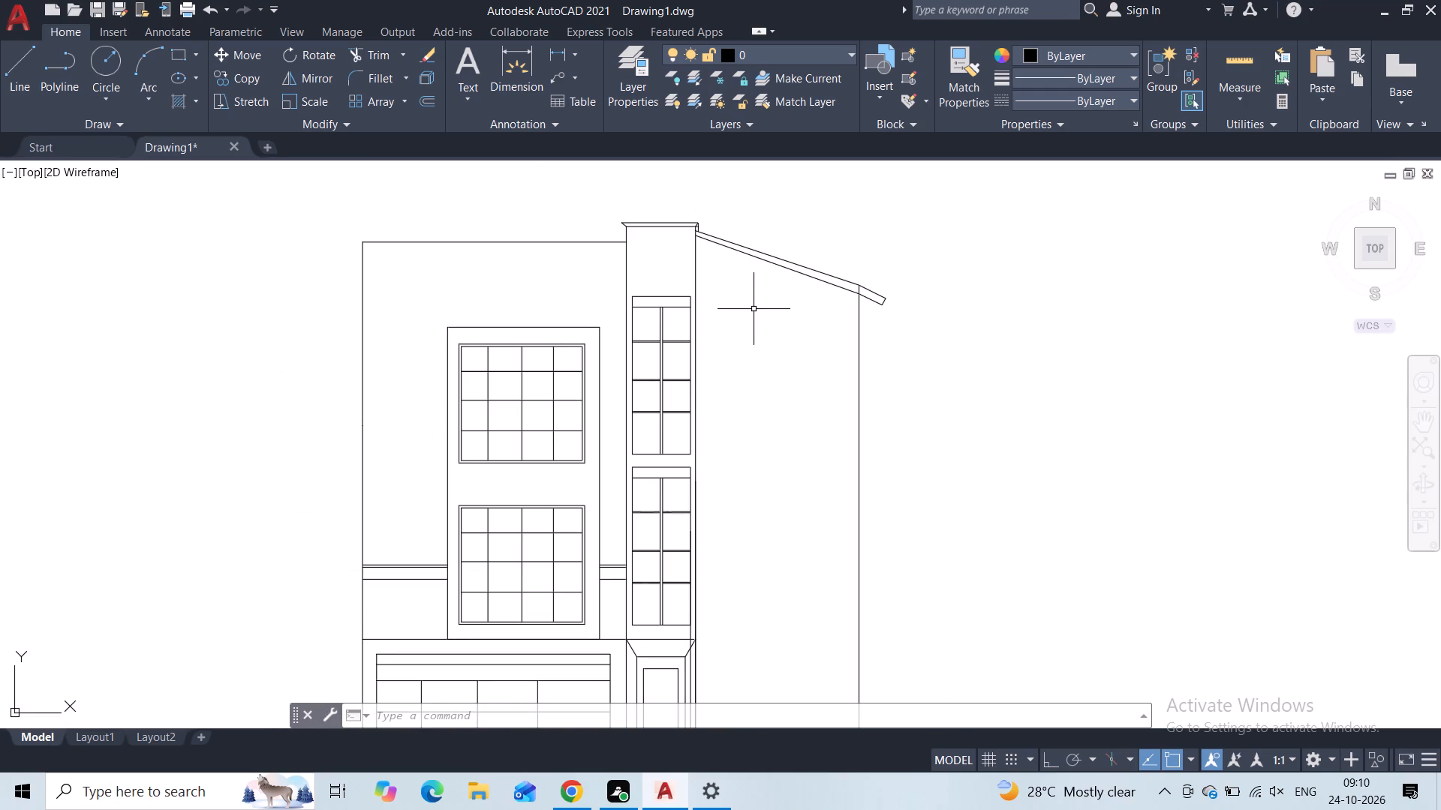
# With ortho on, draw a block outline behind the parapet, about 13'-8" wide, rising from the flat roof line and dropping about 11' to the sloping roof.
pyautogui.moveTo(754, 307); pyautogui.dragTo(751, 408, button='middle')
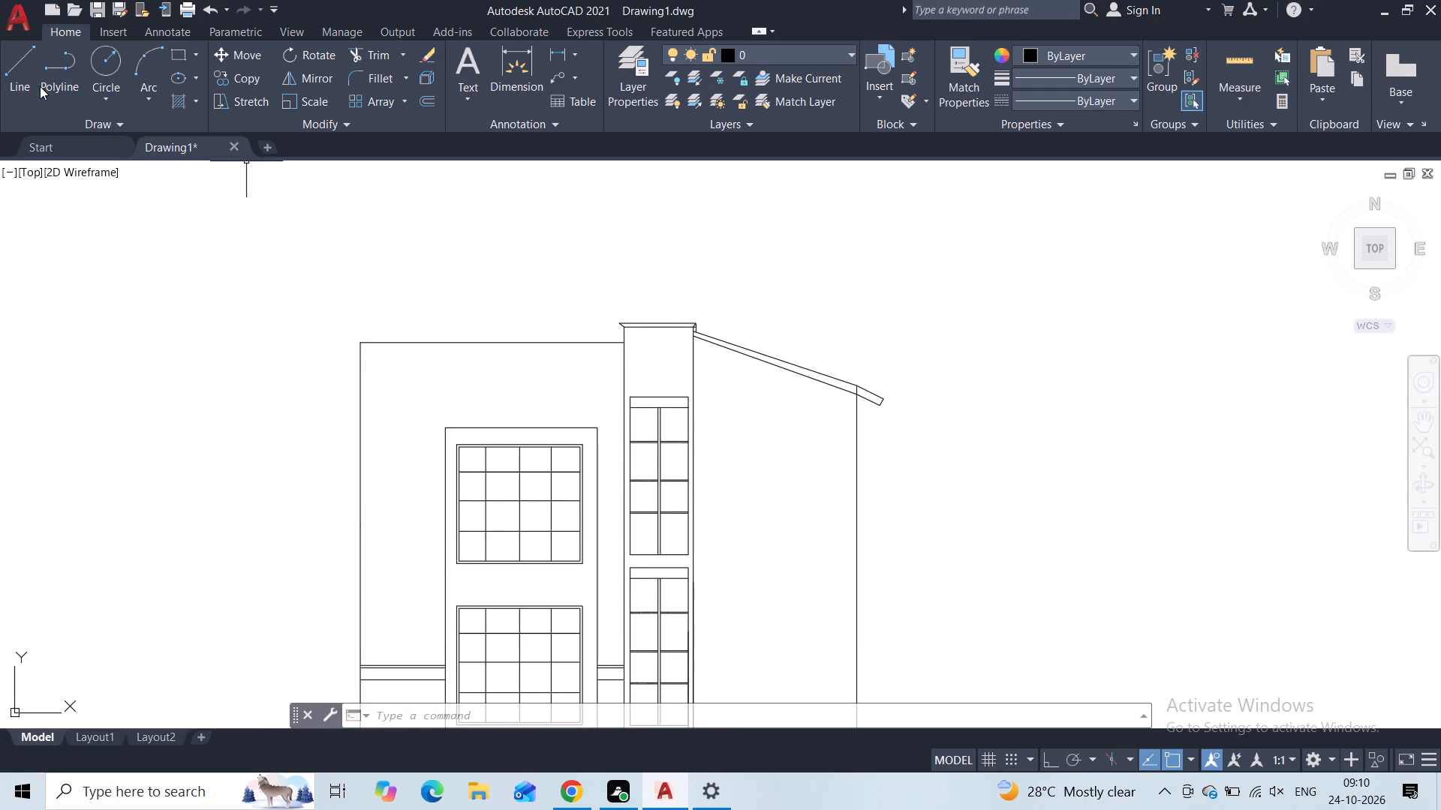
pyautogui.click(23, 84)
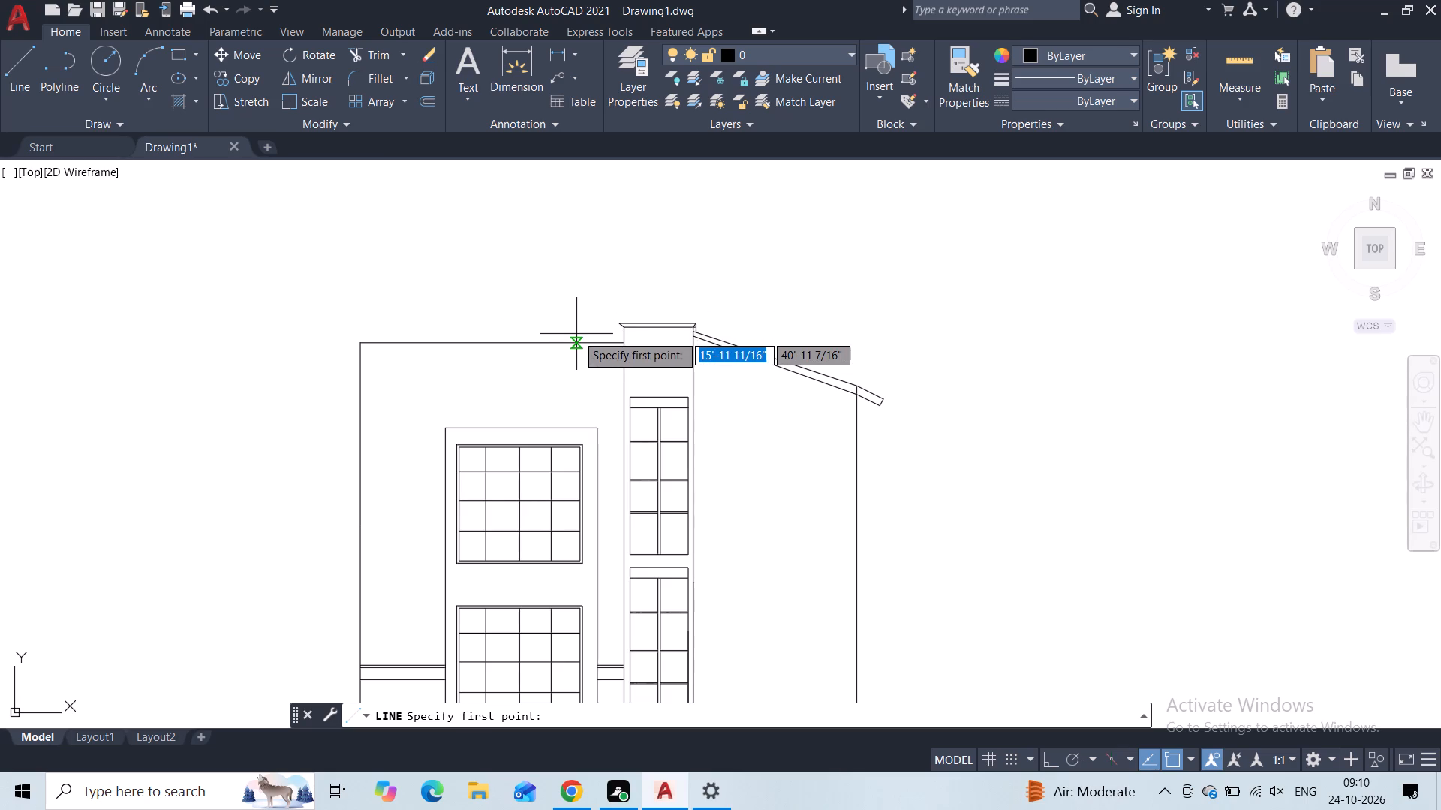
pyautogui.moveTo(576, 334); pyautogui.dragTo(579, 321)
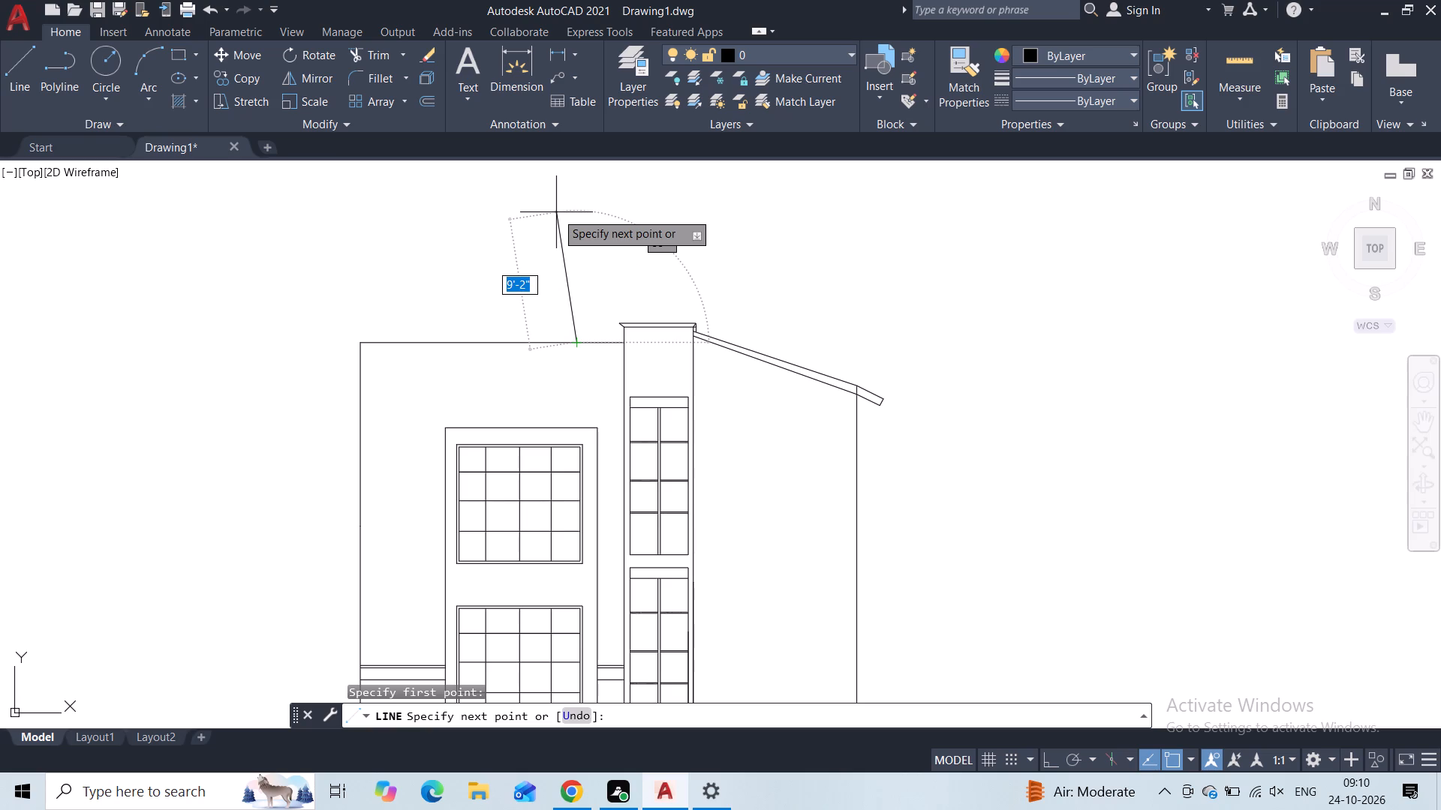
pyautogui.hotkey('ctrl', 'F8')
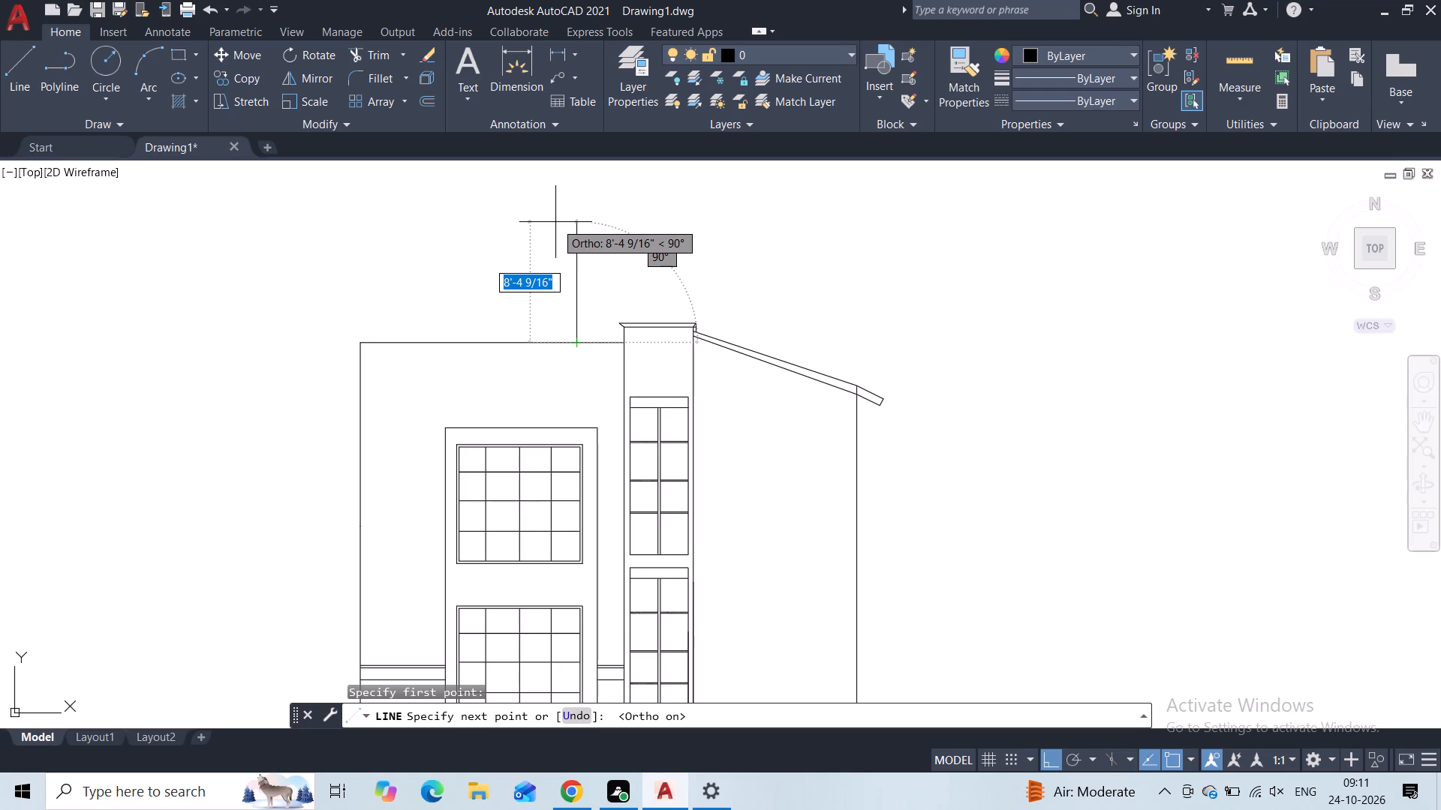
pyautogui.click(555, 196)
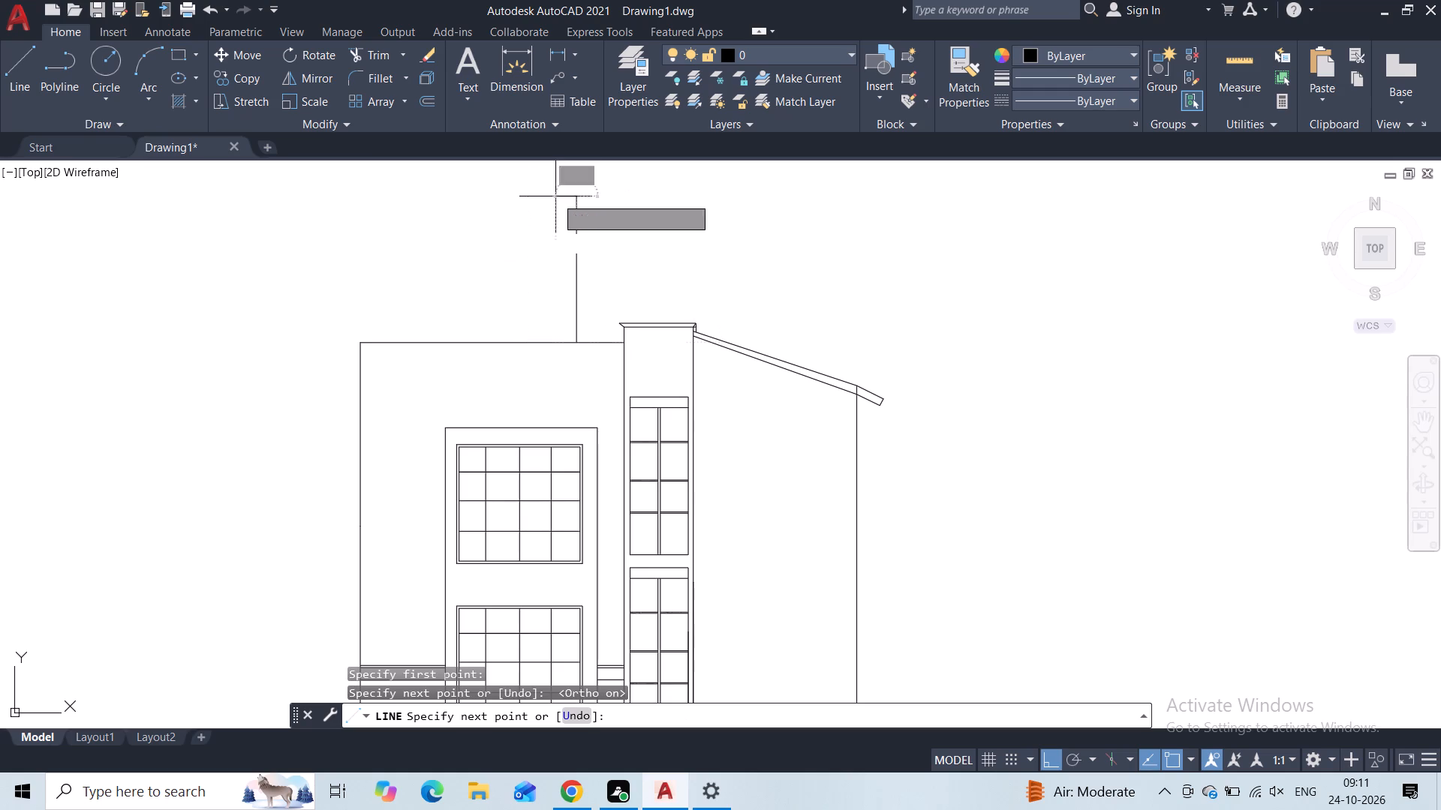
pyautogui.click(775, 214)
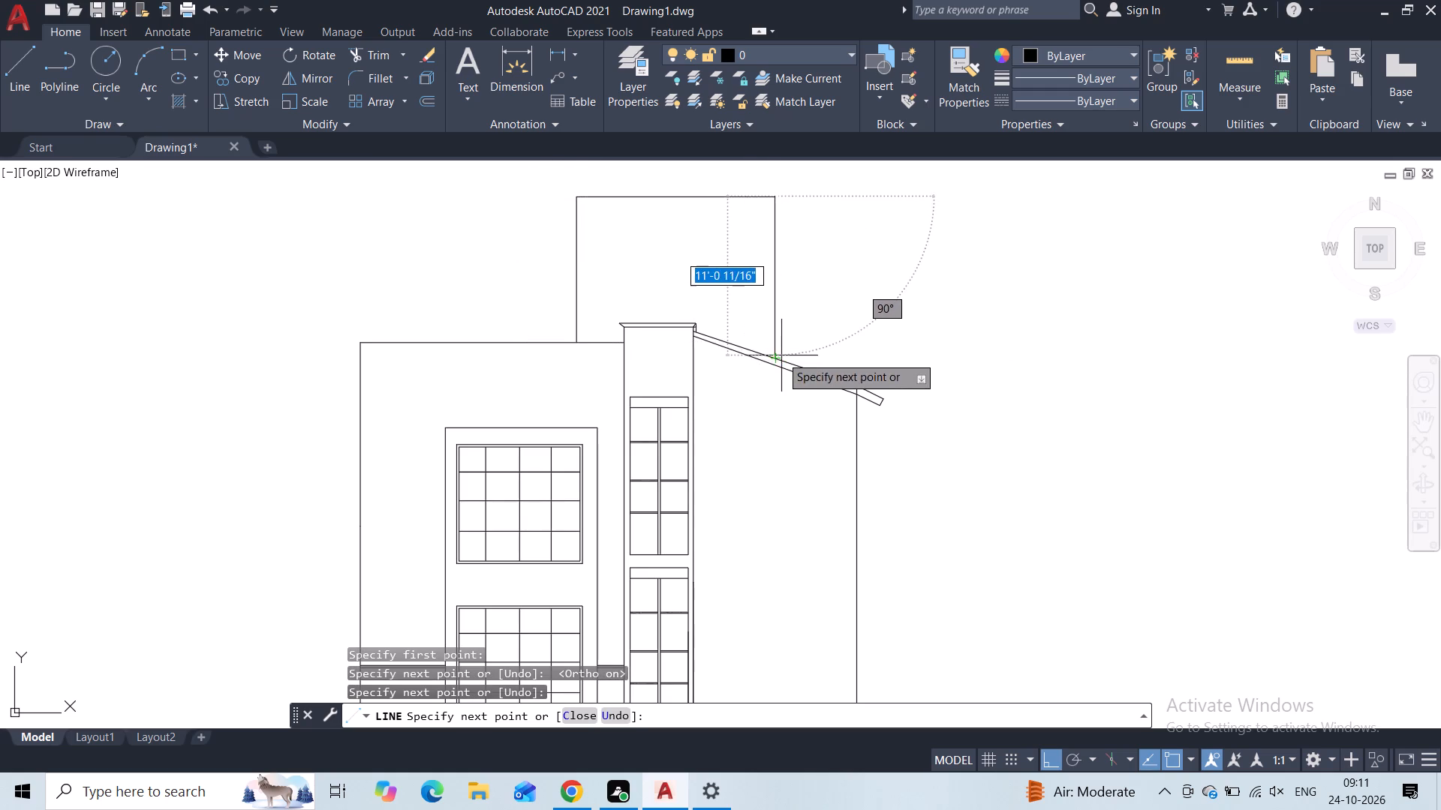
pyautogui.click(781, 355)
pyautogui.press('Escape')
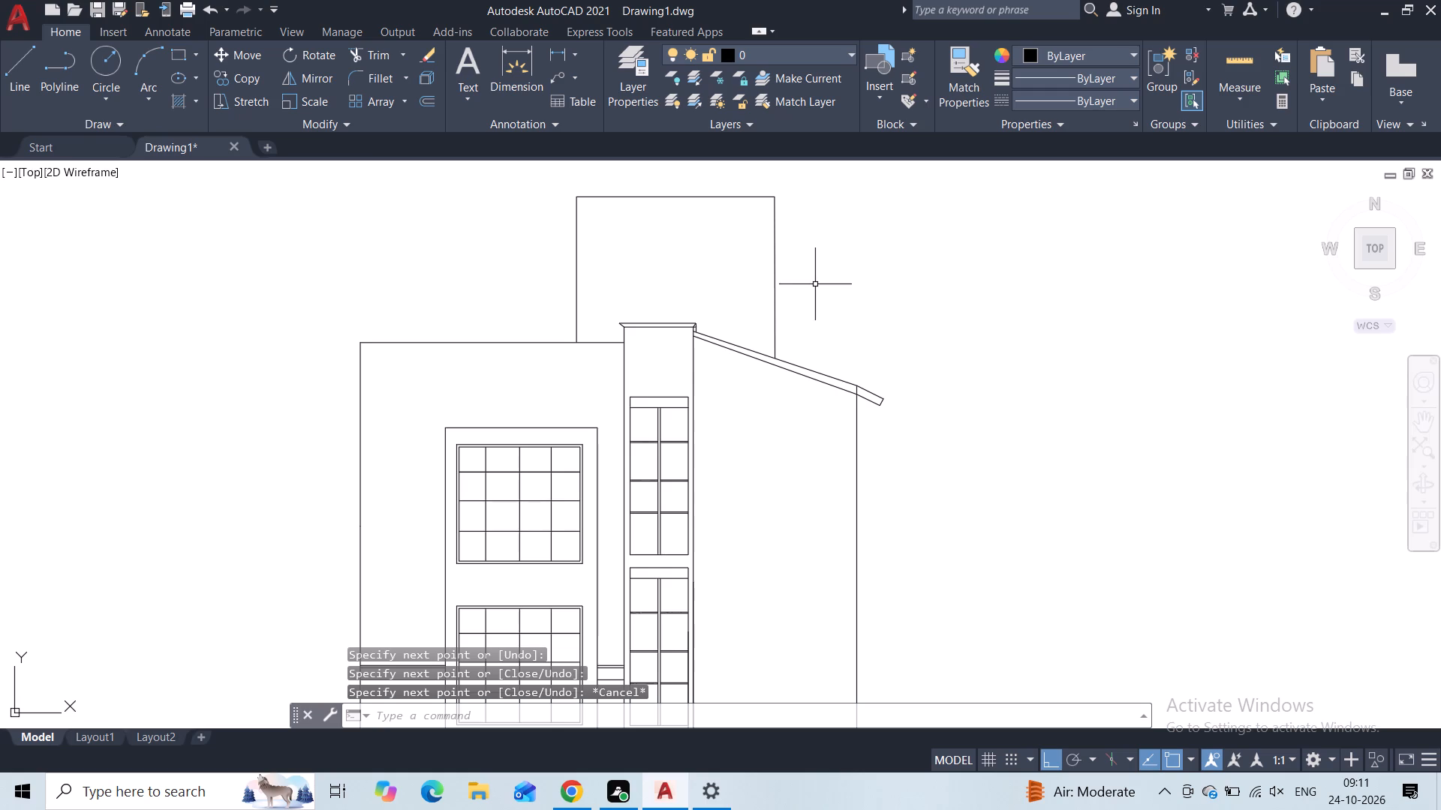
# Draw a horizontal line across the upper block at about mid-height, from one side edge to the other.
pyautogui.moveTo(676, 248); pyautogui.dragTo(676, 335, button='middle')
pyautogui.scroll(1, 675, 334)
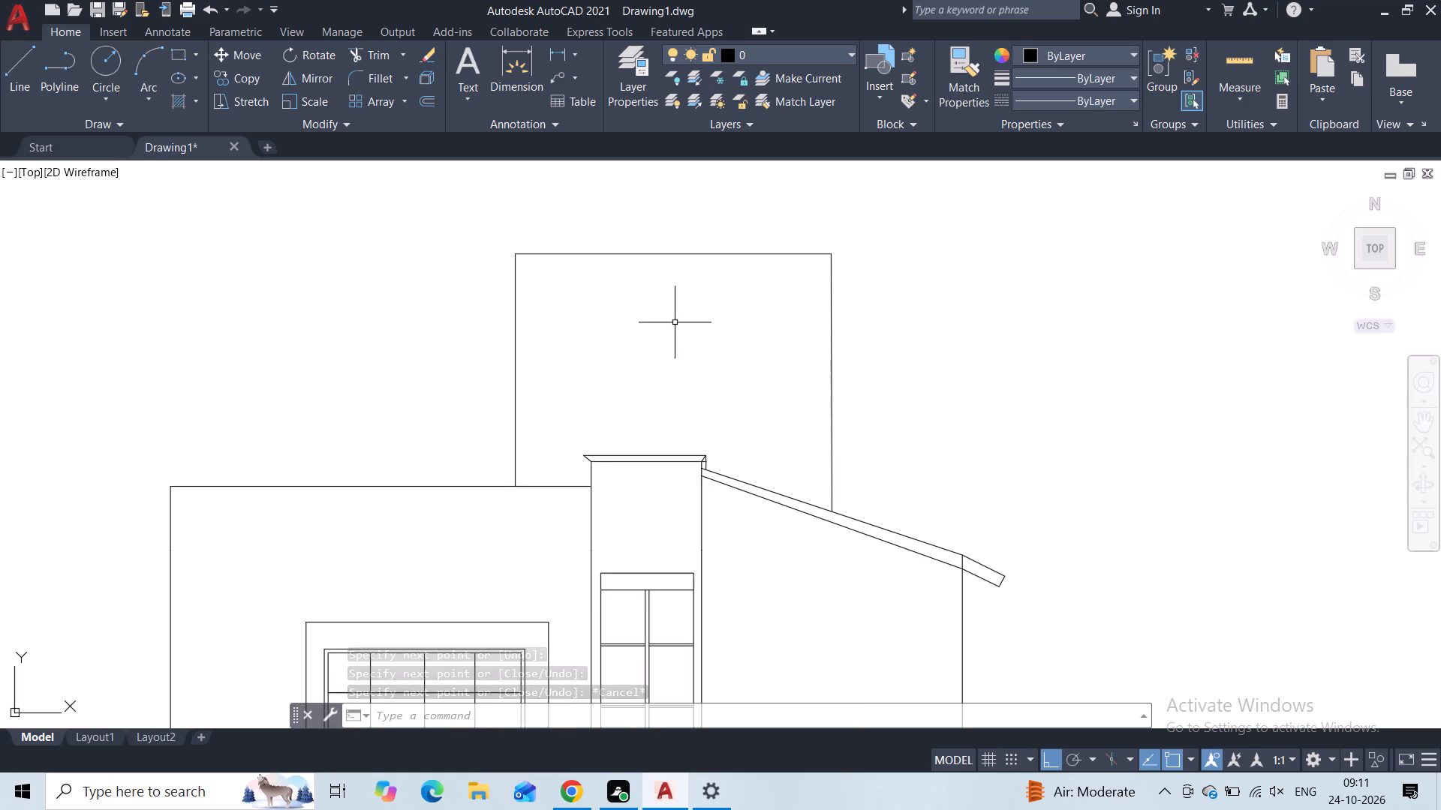
pyautogui.click(20, 61)
pyautogui.click(517, 373)
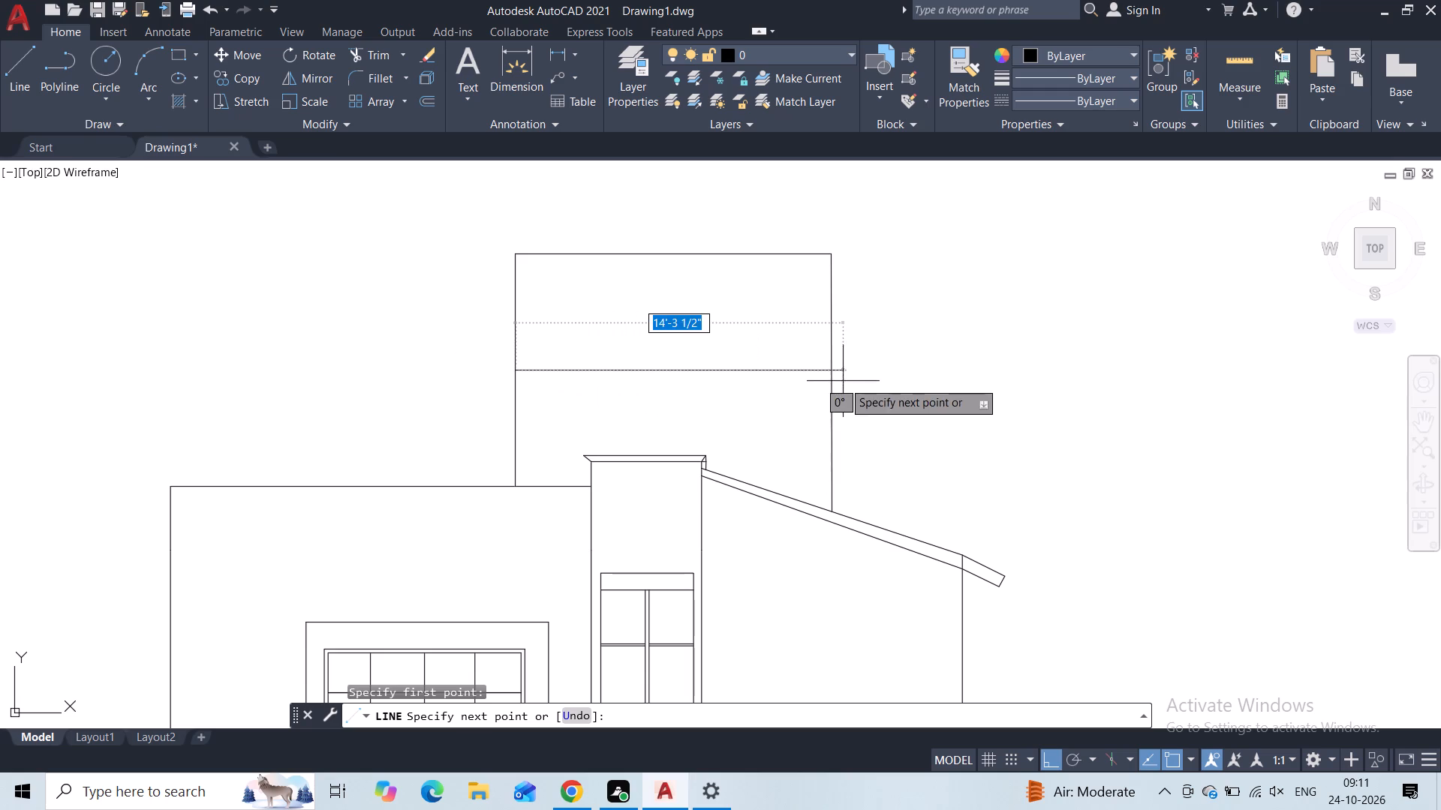
pyautogui.click(832, 365)
pyautogui.press('Escape')
# Offset the upper block's mid-height line 2" upward to form a thin band.
pyautogui.click(767, 352)
pyautogui.click(752, 394)
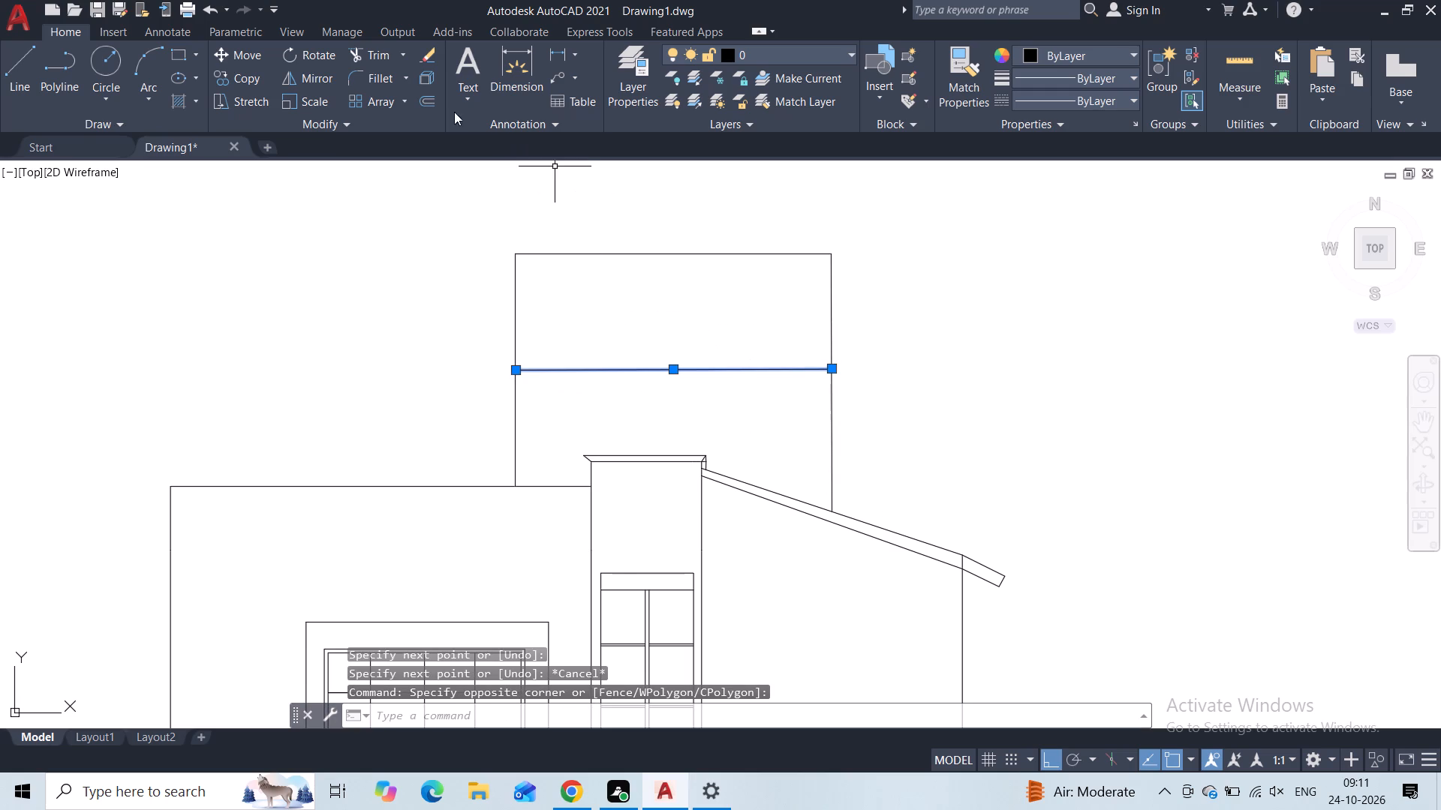
pyautogui.click(427, 102)
pyautogui.write('2"')
pyautogui.press('Return')
pyautogui.click(582, 308)
pyautogui.press('Escape')
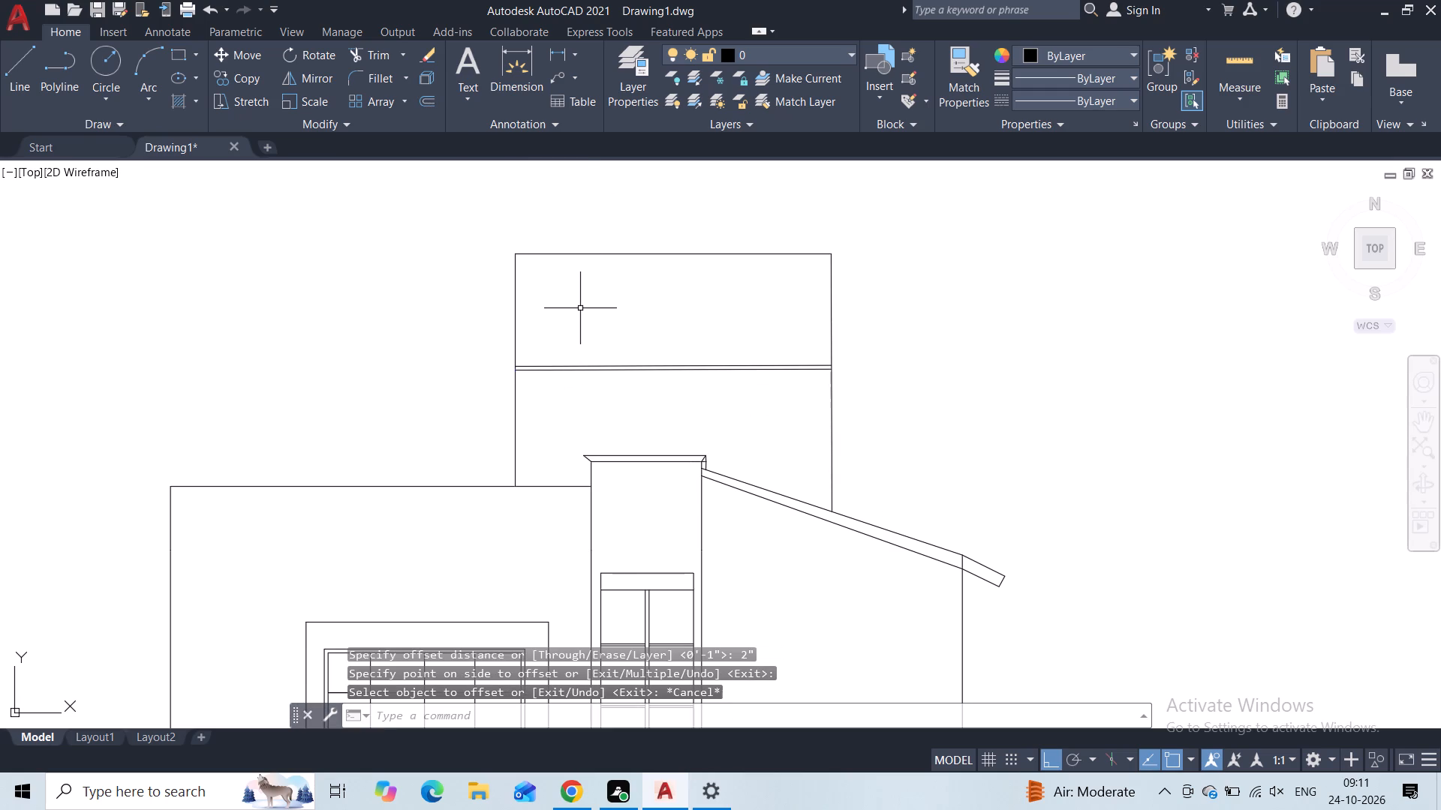
# Copy the two band lines straight up the upper block, placing them a short way below its top edge.
pyautogui.click(651, 360)
pyautogui.click(585, 419)
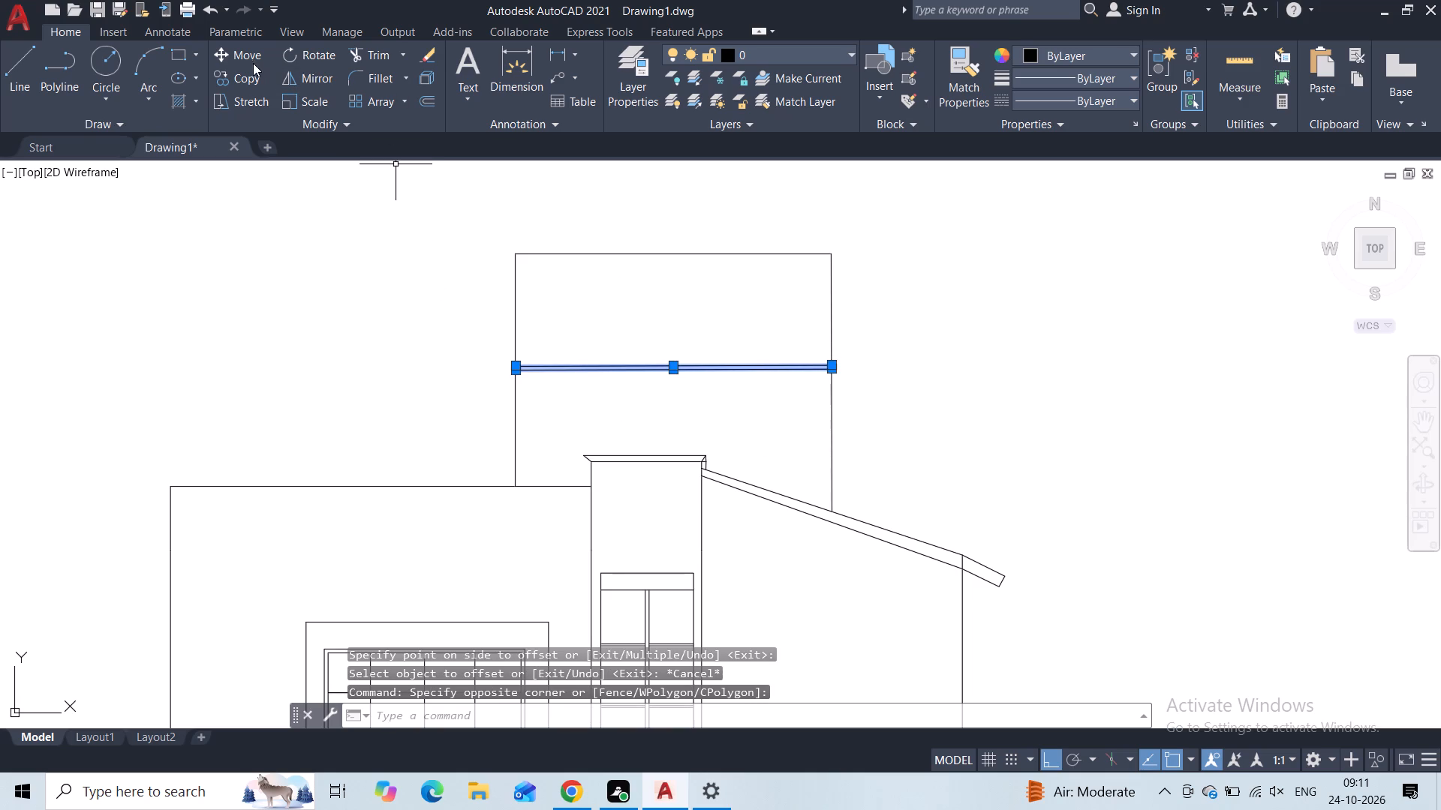
pyautogui.click(252, 73)
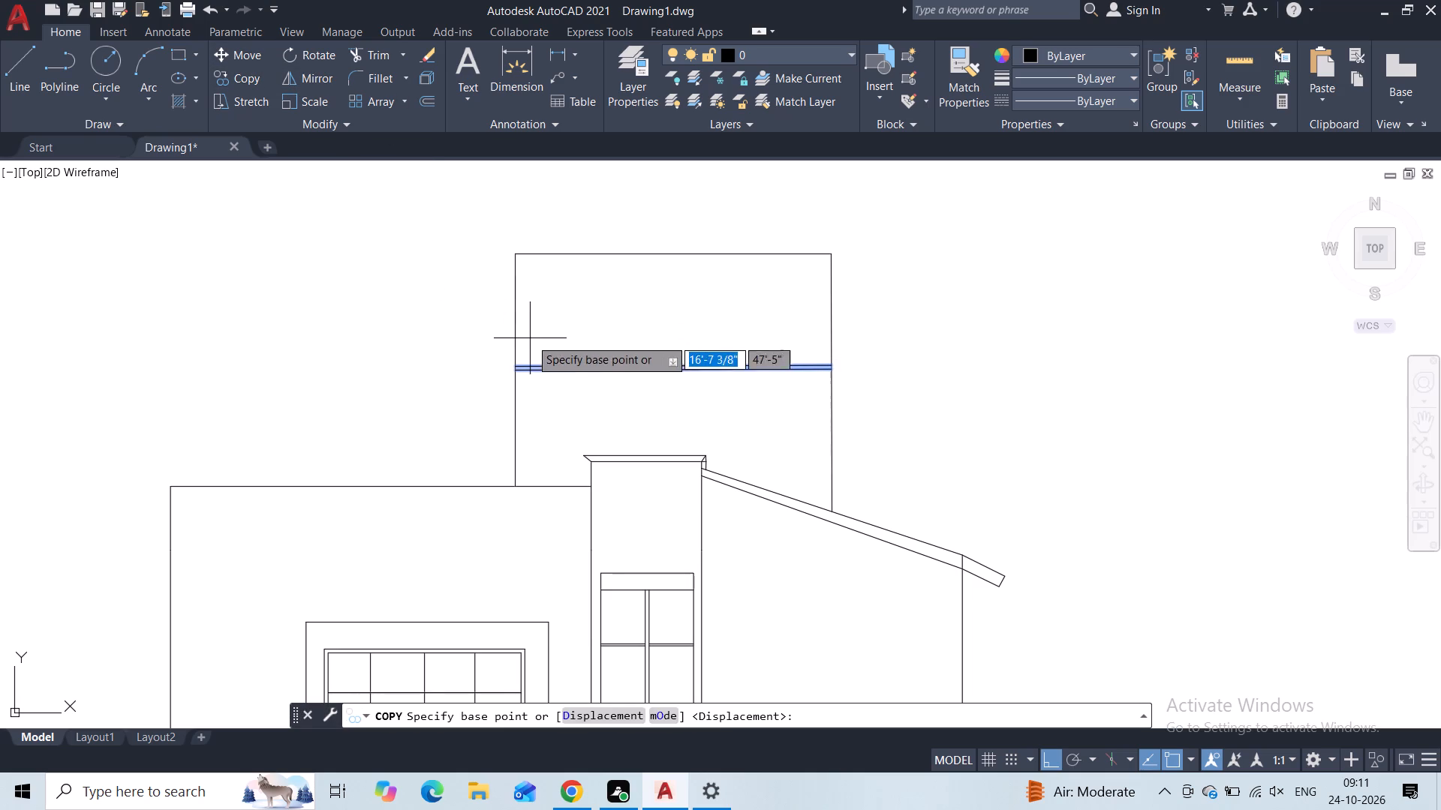
pyautogui.scroll(1, 530, 349)
pyautogui.click(504, 372)
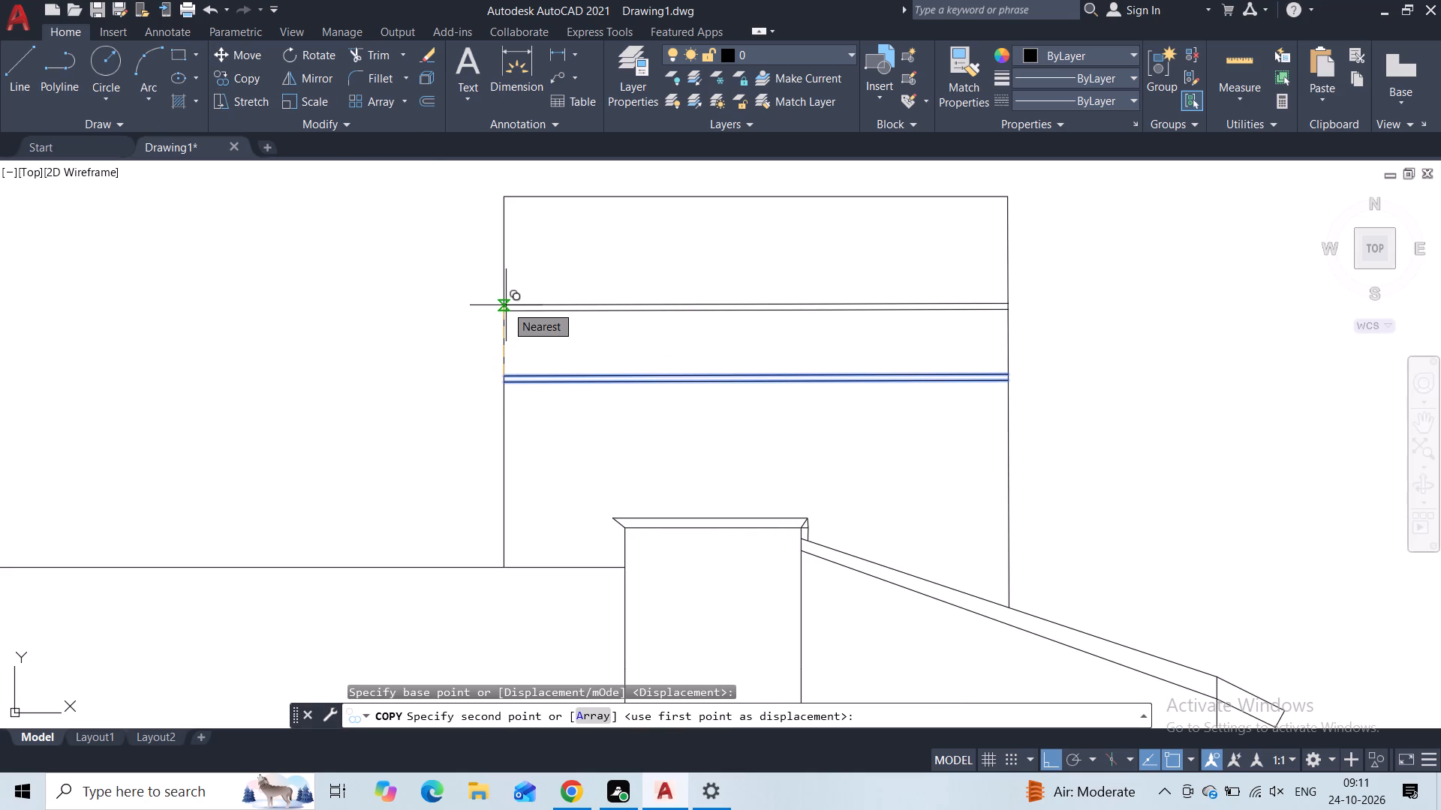
pyautogui.click(506, 264)
pyautogui.press('Escape')
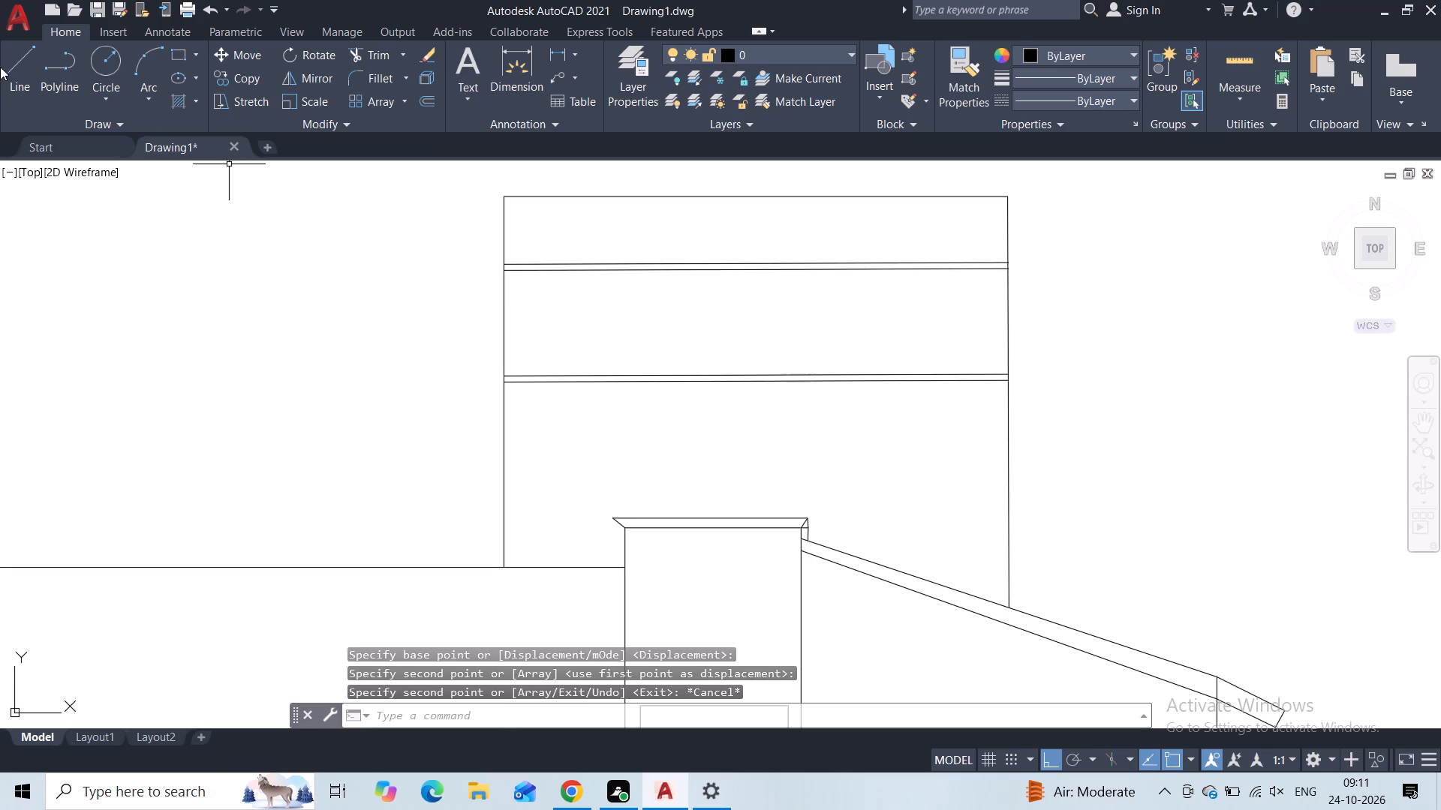
# Draw a horizontal line across the upper block, midway between its top edge and the upper band.
pyautogui.click(0, 67)
pyautogui.click(13, 77)
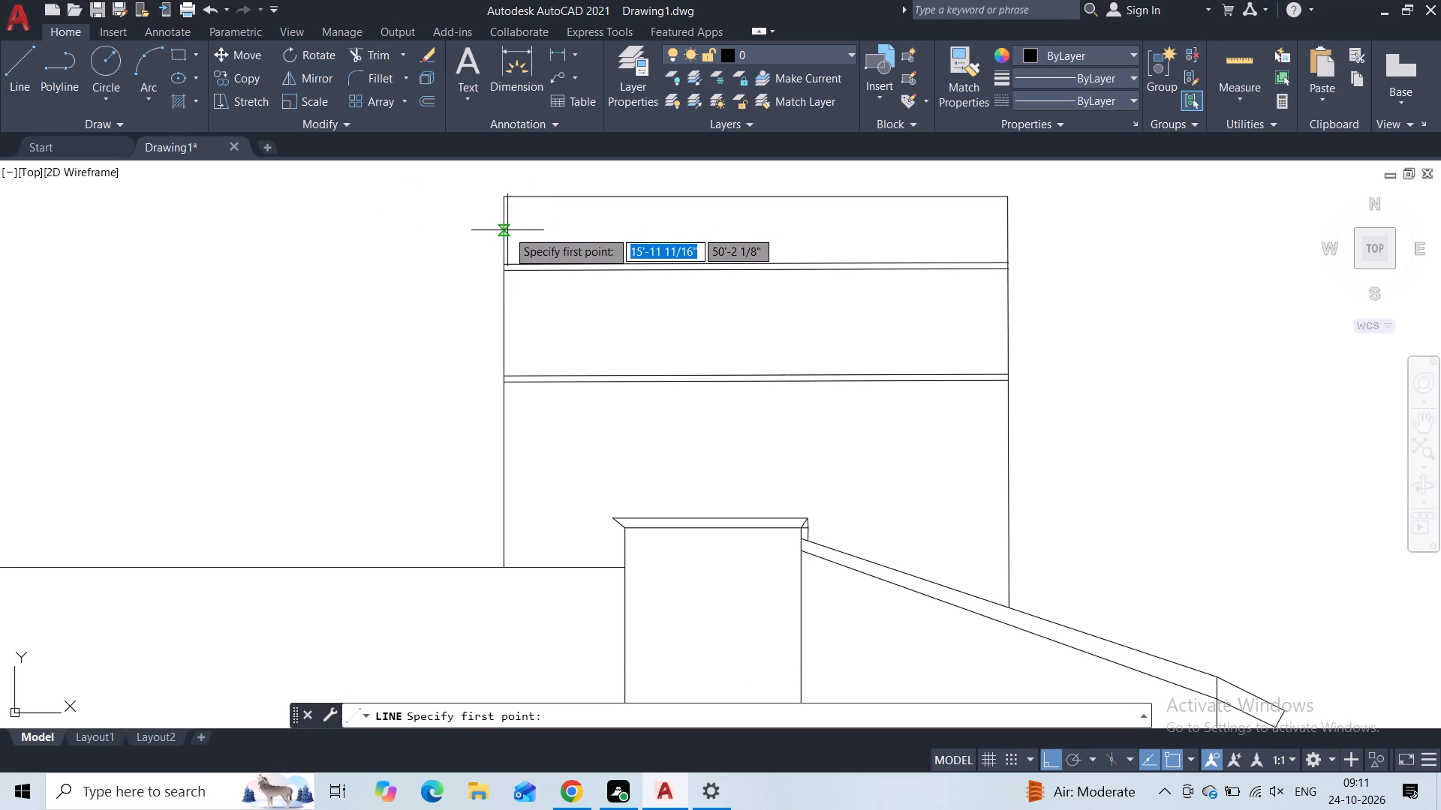
pyautogui.click(504, 232)
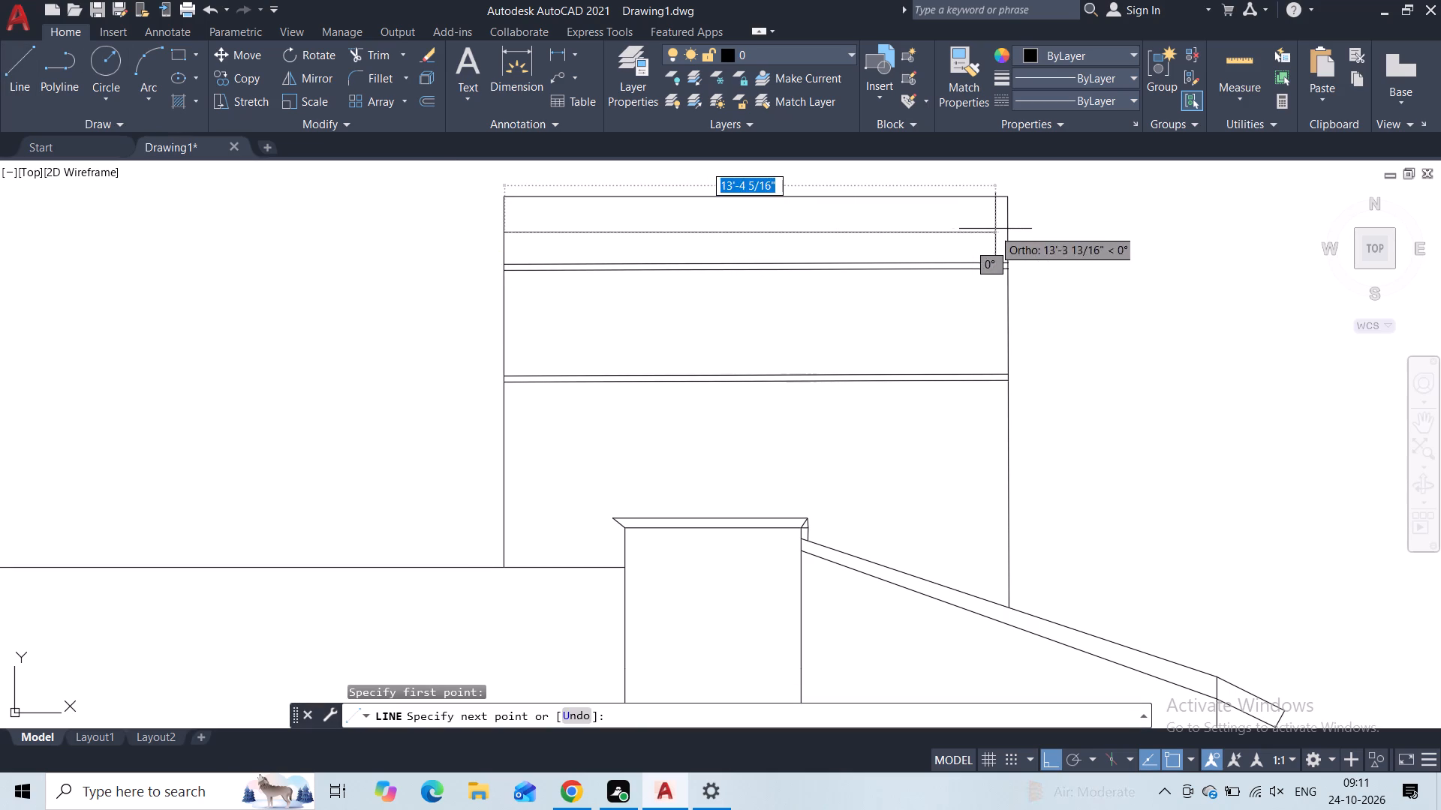
pyautogui.click(1006, 230)
pyautogui.press('Escape')
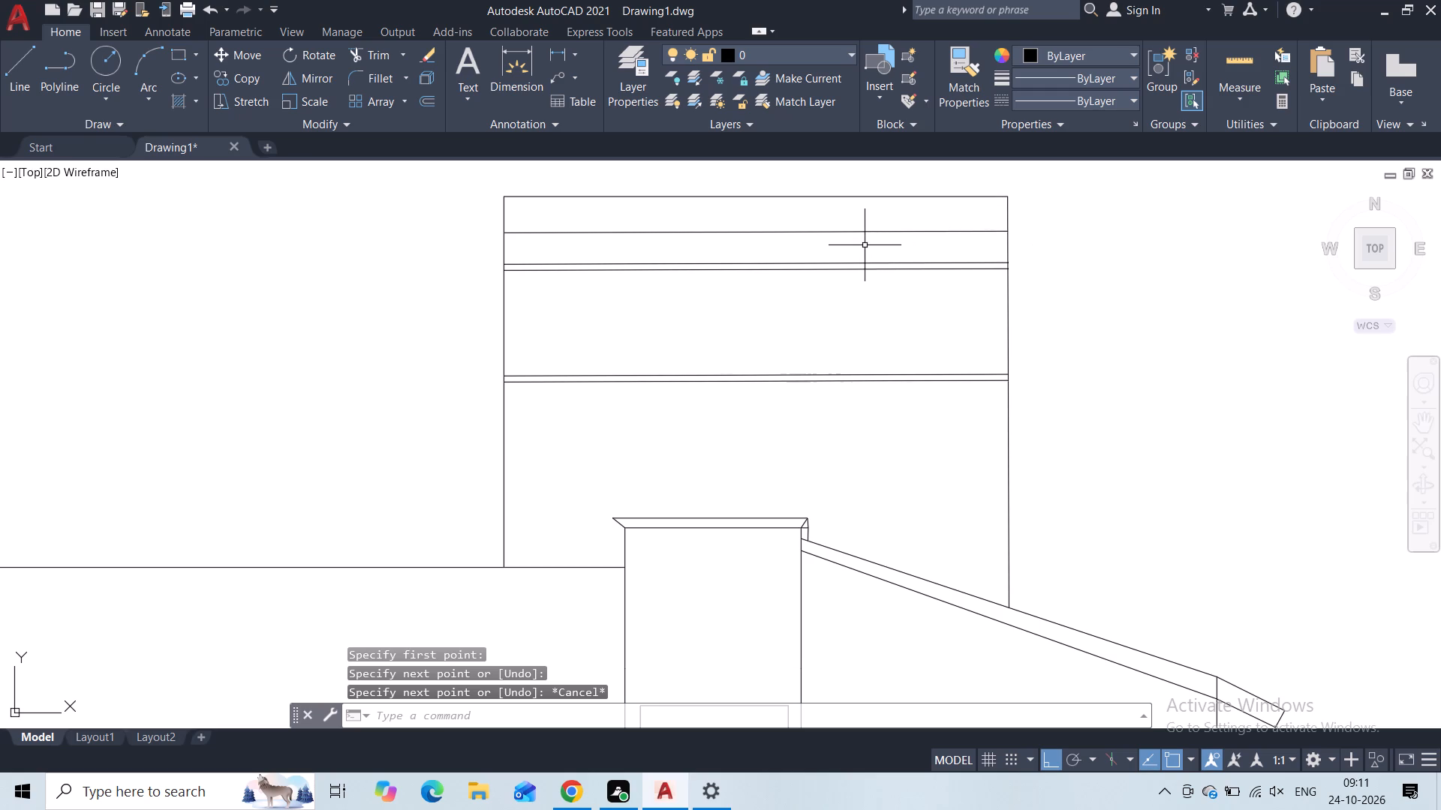
# Offset the upper block's top edge 2" downward.
pyautogui.click(737, 184)
pyautogui.click(728, 226)
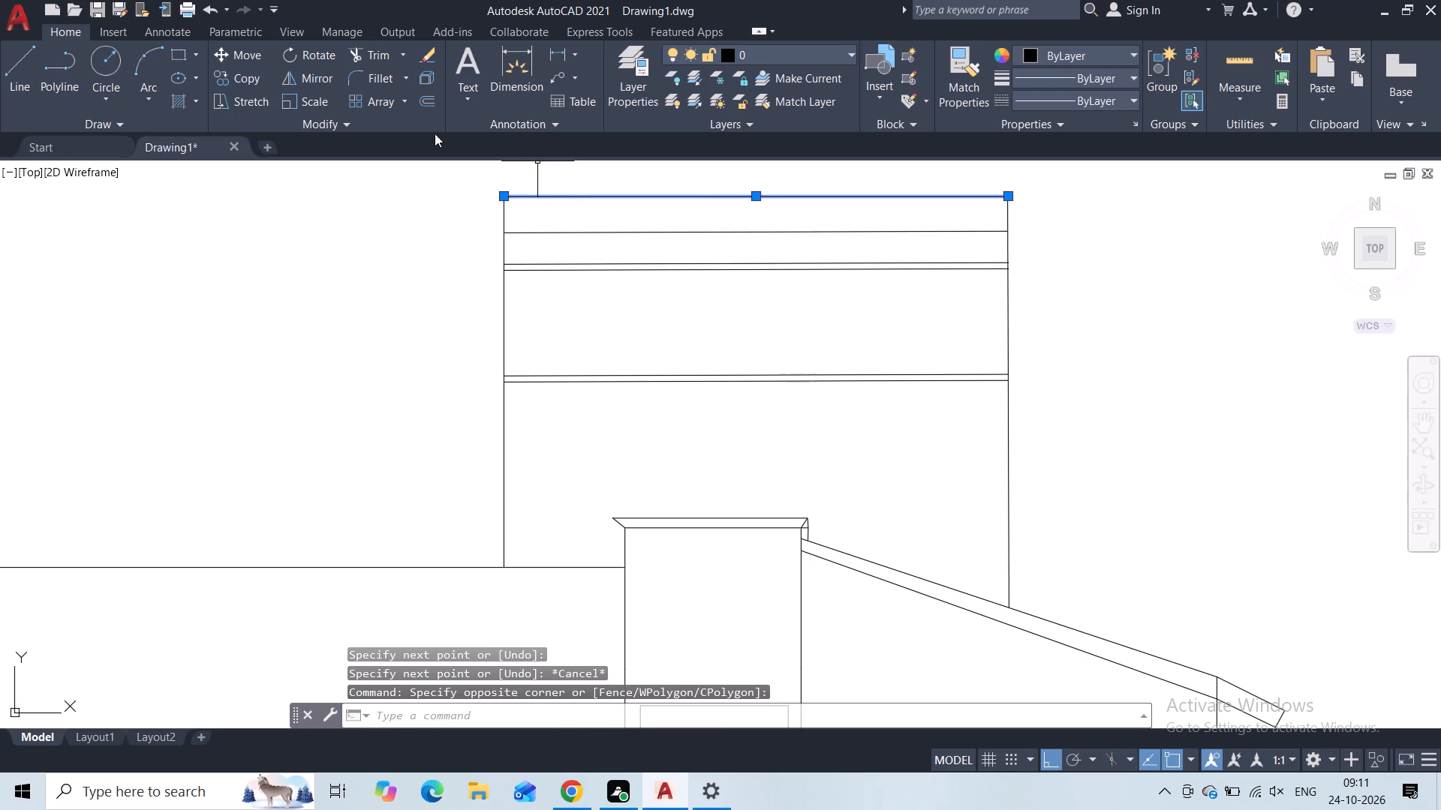
pyautogui.click(429, 107)
pyautogui.write('2"')
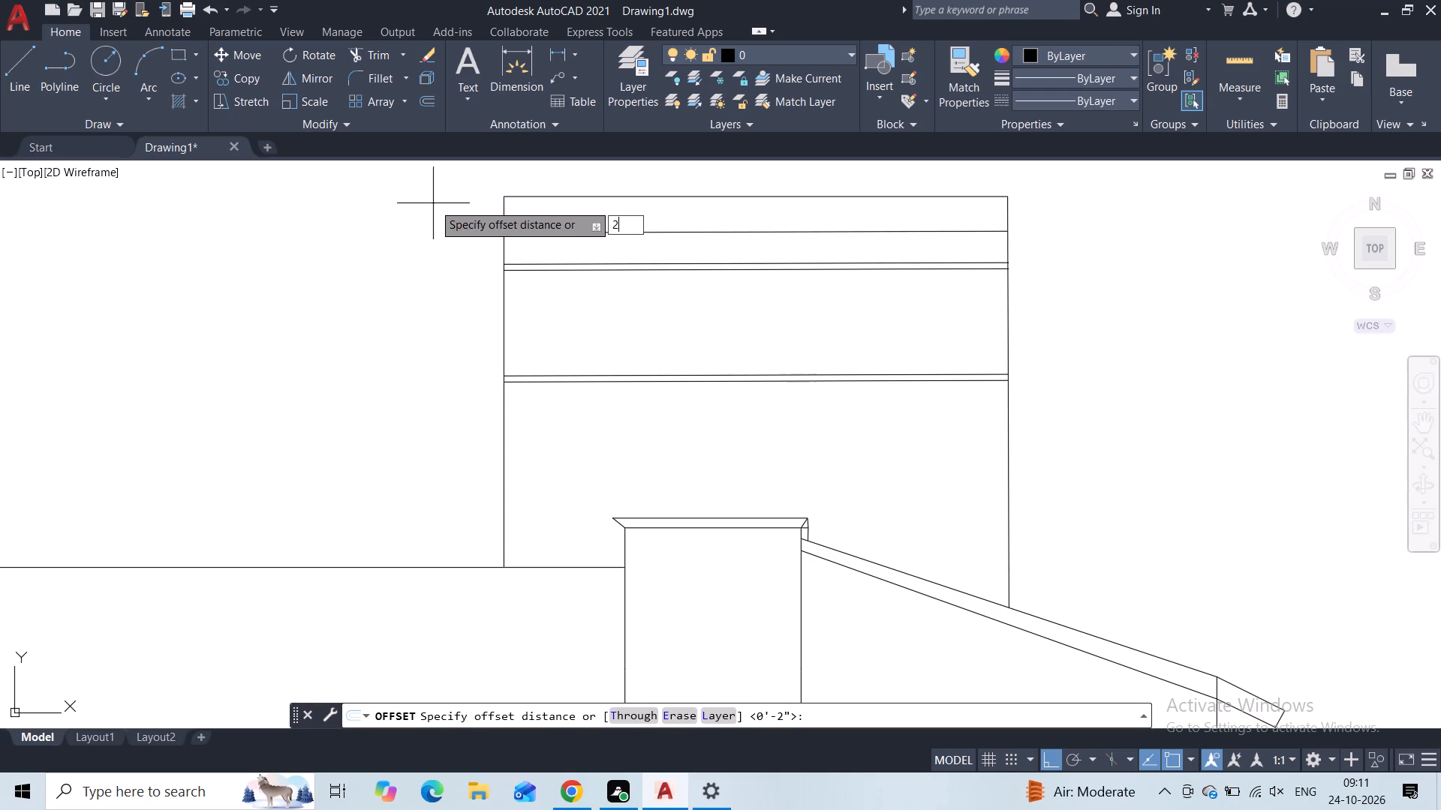
pyautogui.press('Return')
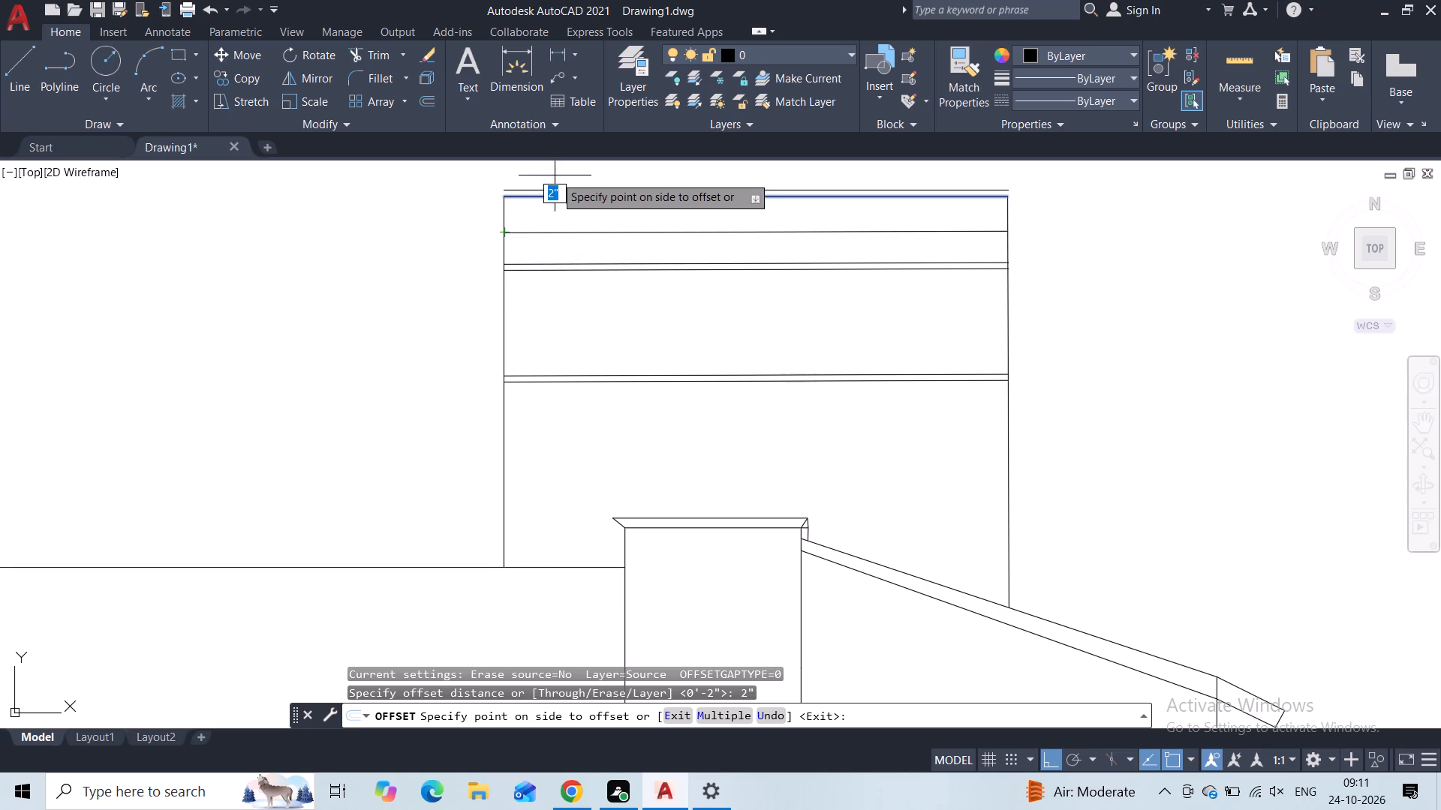
pyautogui.click(549, 215)
pyautogui.press('Escape')
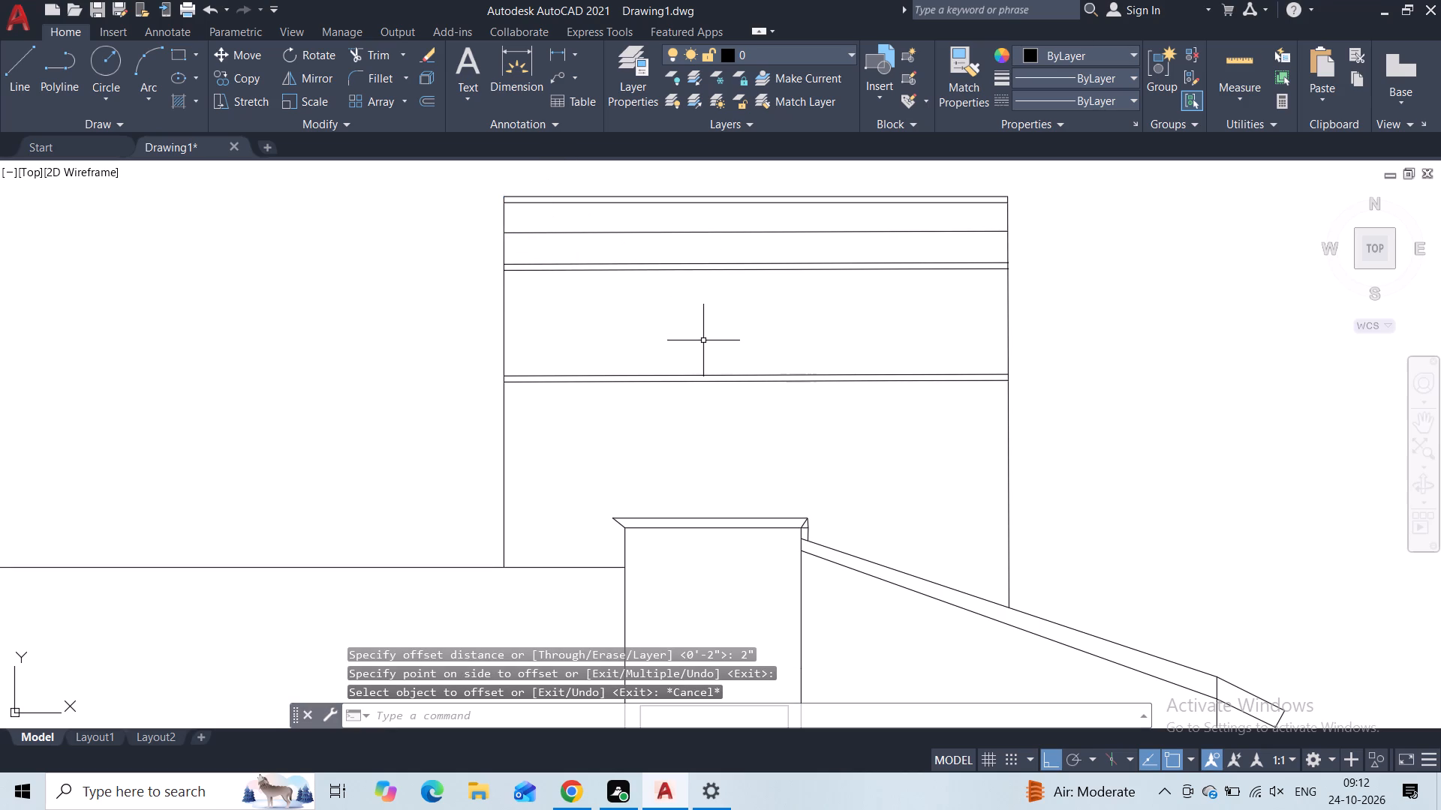
# Draw a short vertical line from the upper block's dividing line down to the upper band, nearly a quarter across from its left edge.
pyautogui.click(31, 61)
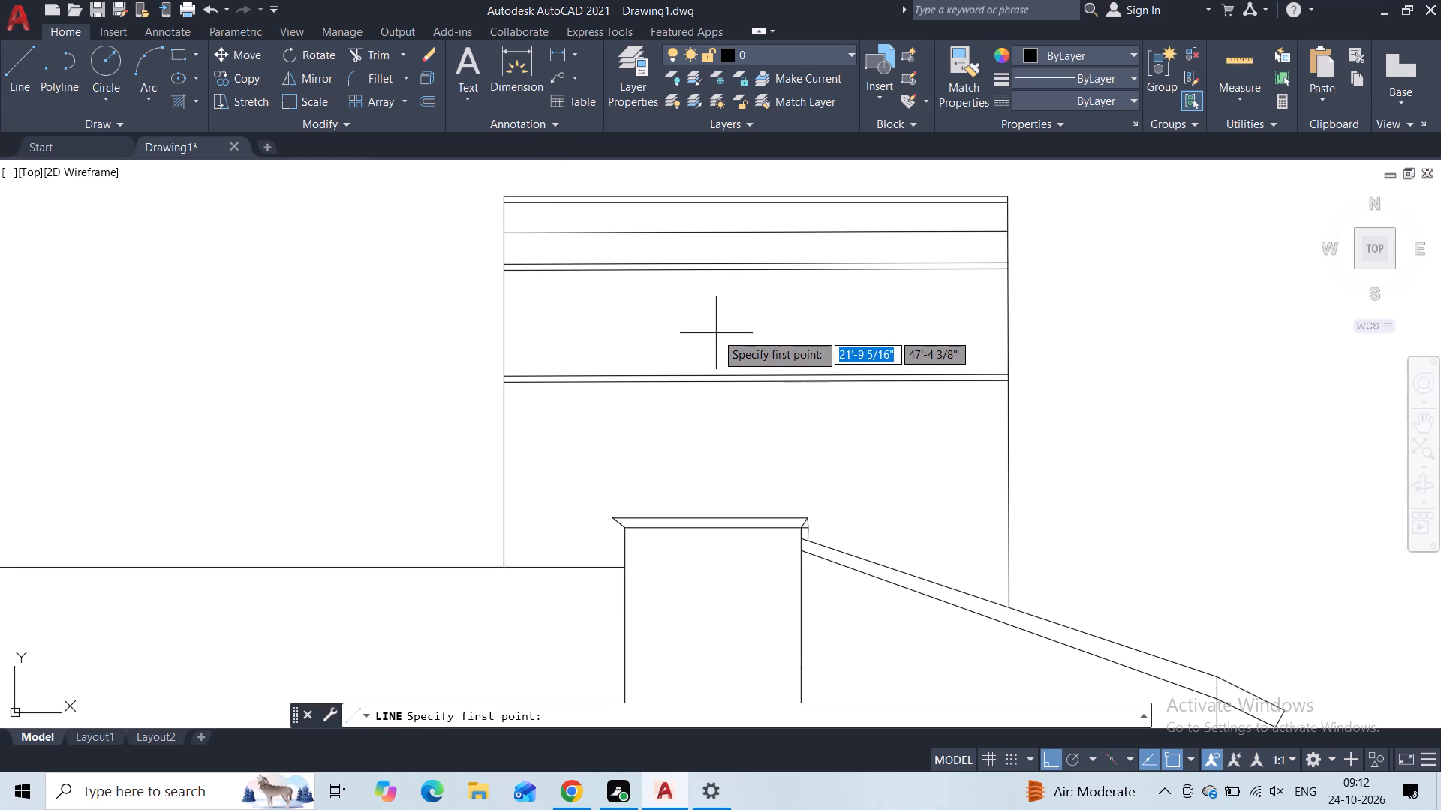
pyautogui.click(615, 238)
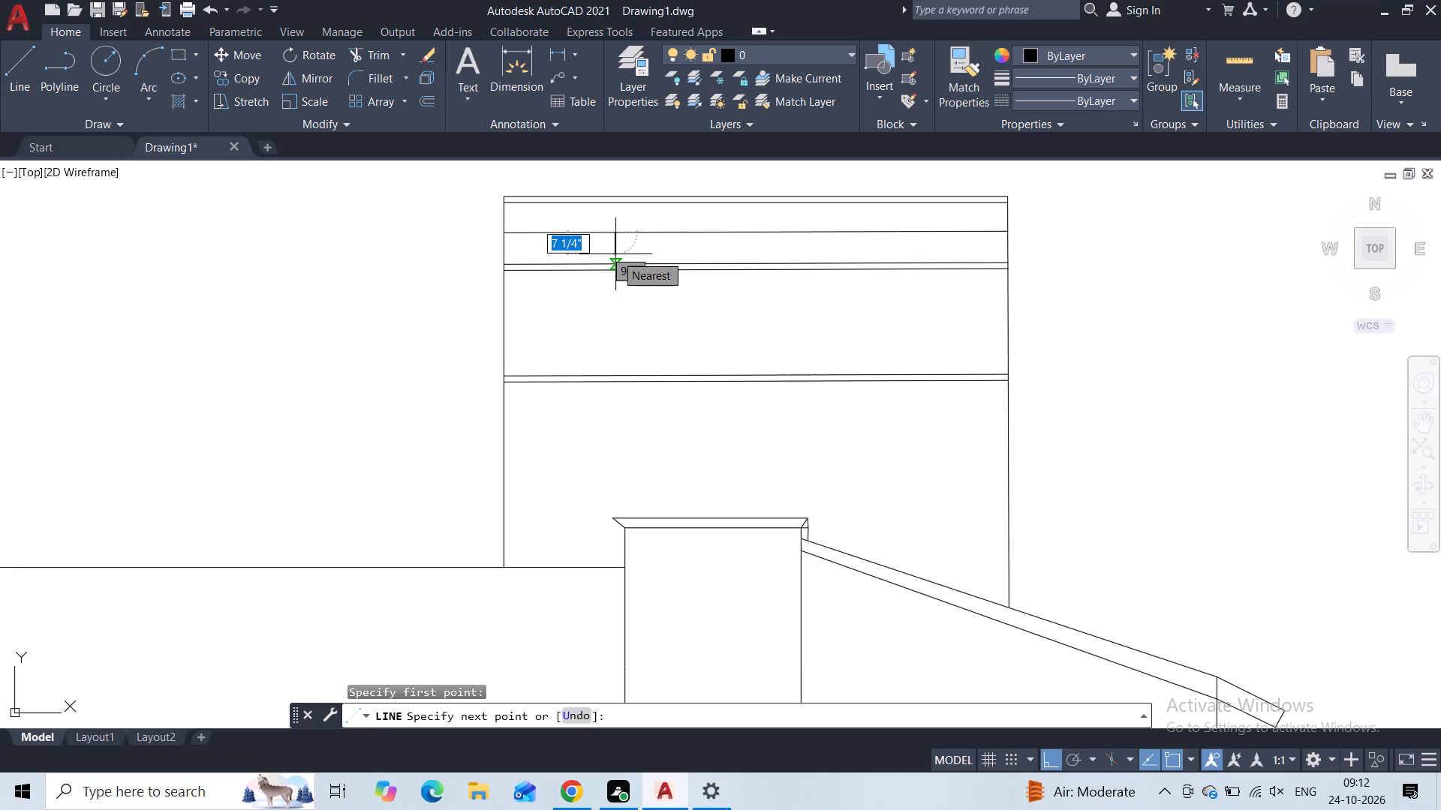
pyautogui.click(615, 260)
pyautogui.press('Escape')
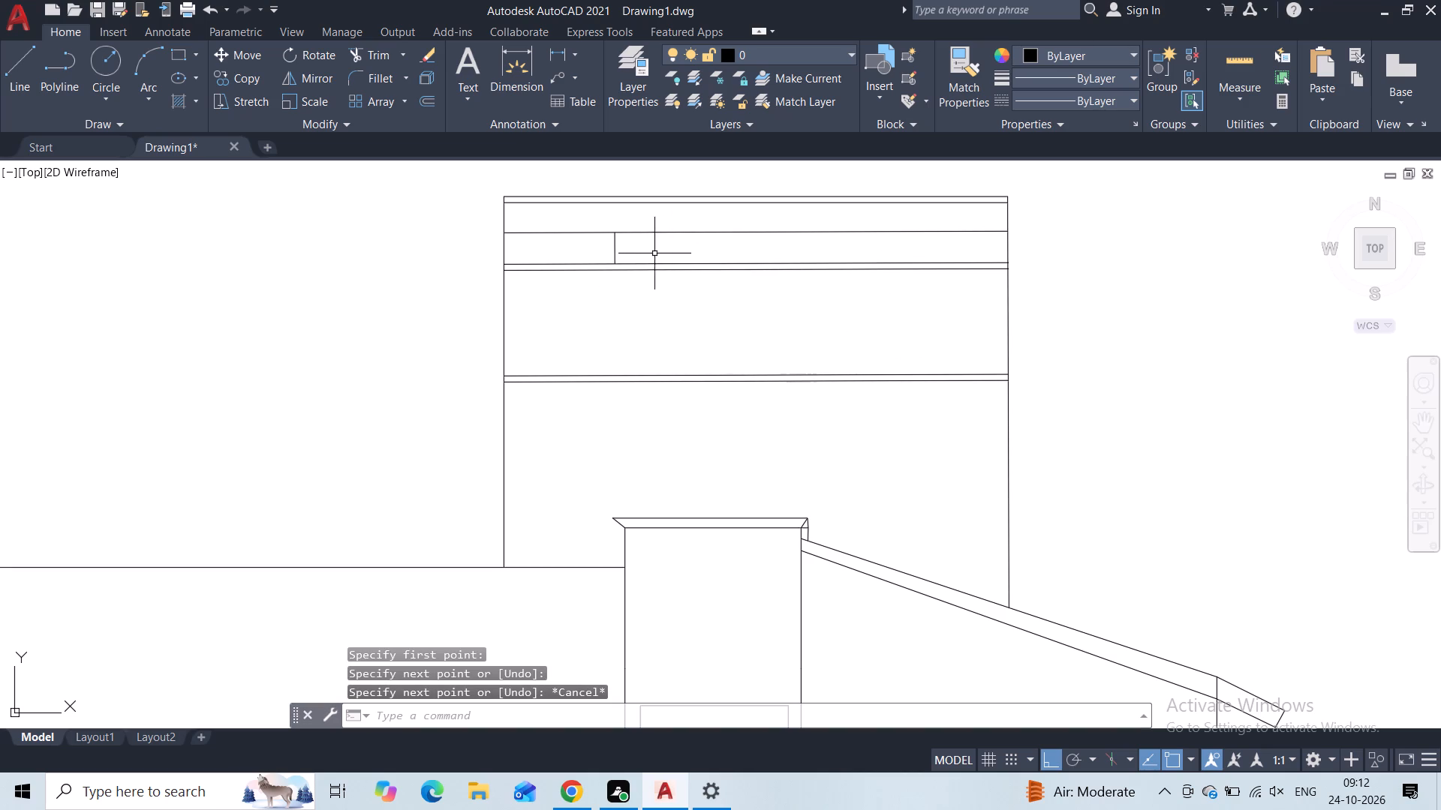
# Draw a vertical line between the upper and middle bands, in line with the short divider above.
pyautogui.press('c')
pyautogui.press('Escape')
pyautogui.scroll(2, 618, 266)
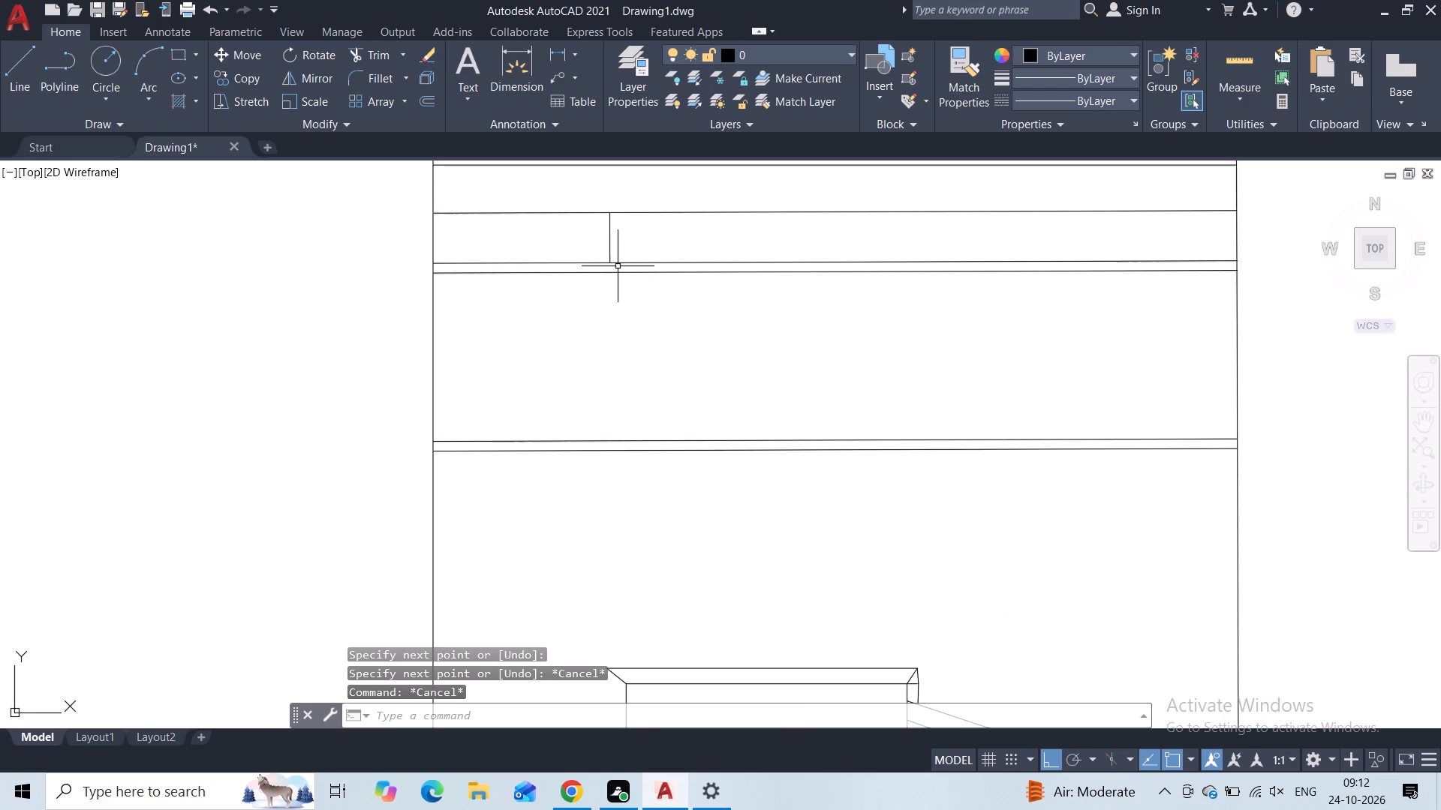
pyautogui.press('c')
pyautogui.press('Escape')
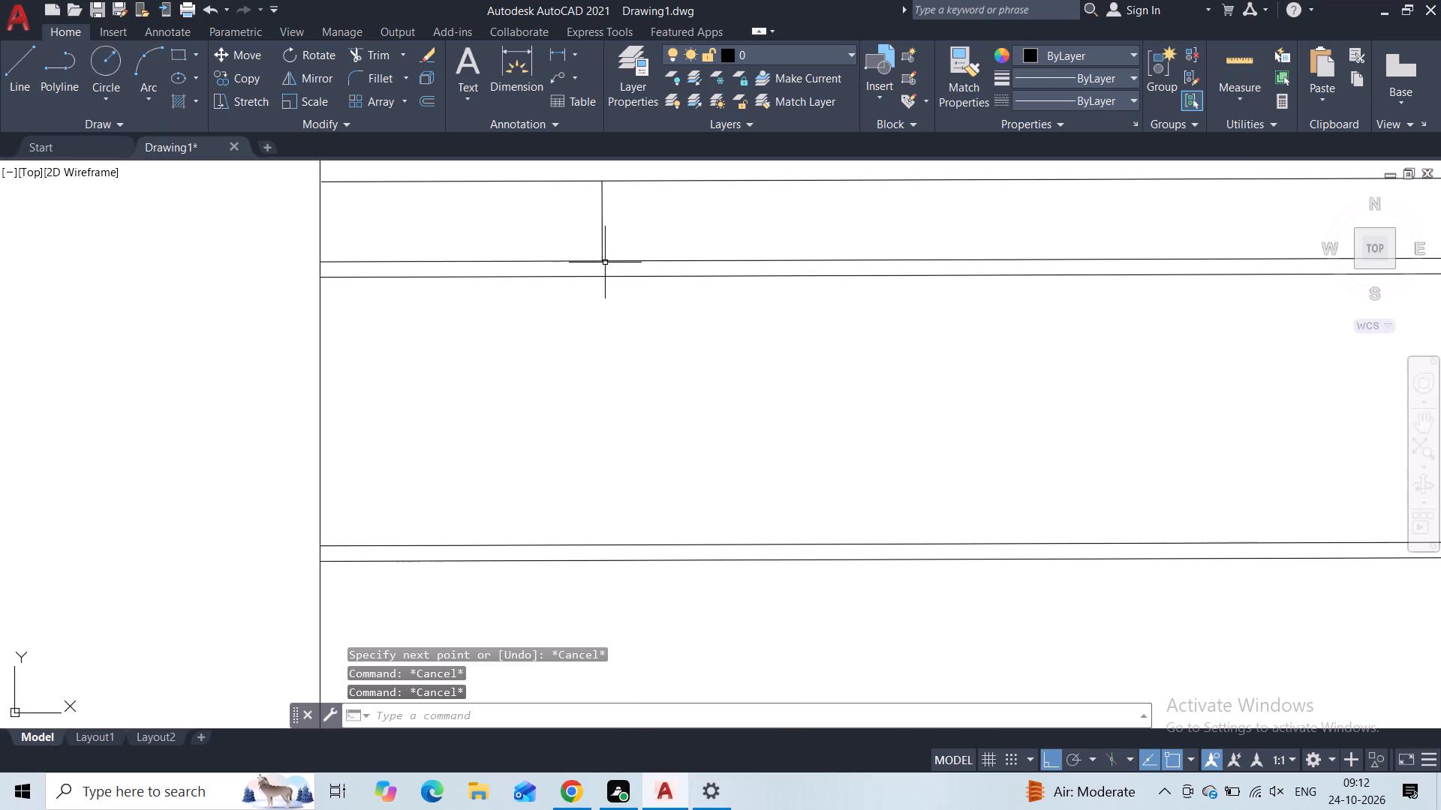
pyautogui.press('space')
pyautogui.click(600, 280)
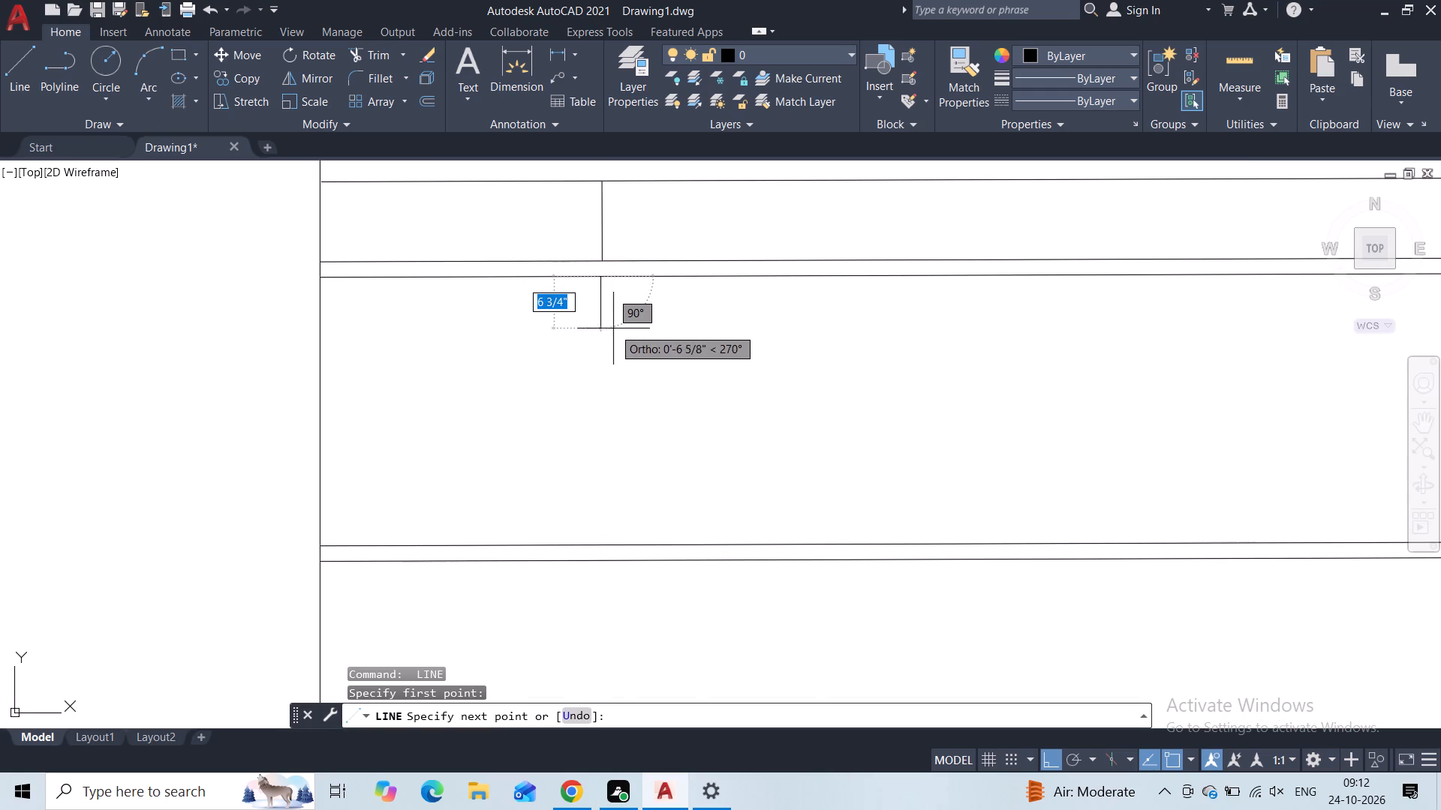
pyautogui.press('Escape')
pyautogui.press('space')
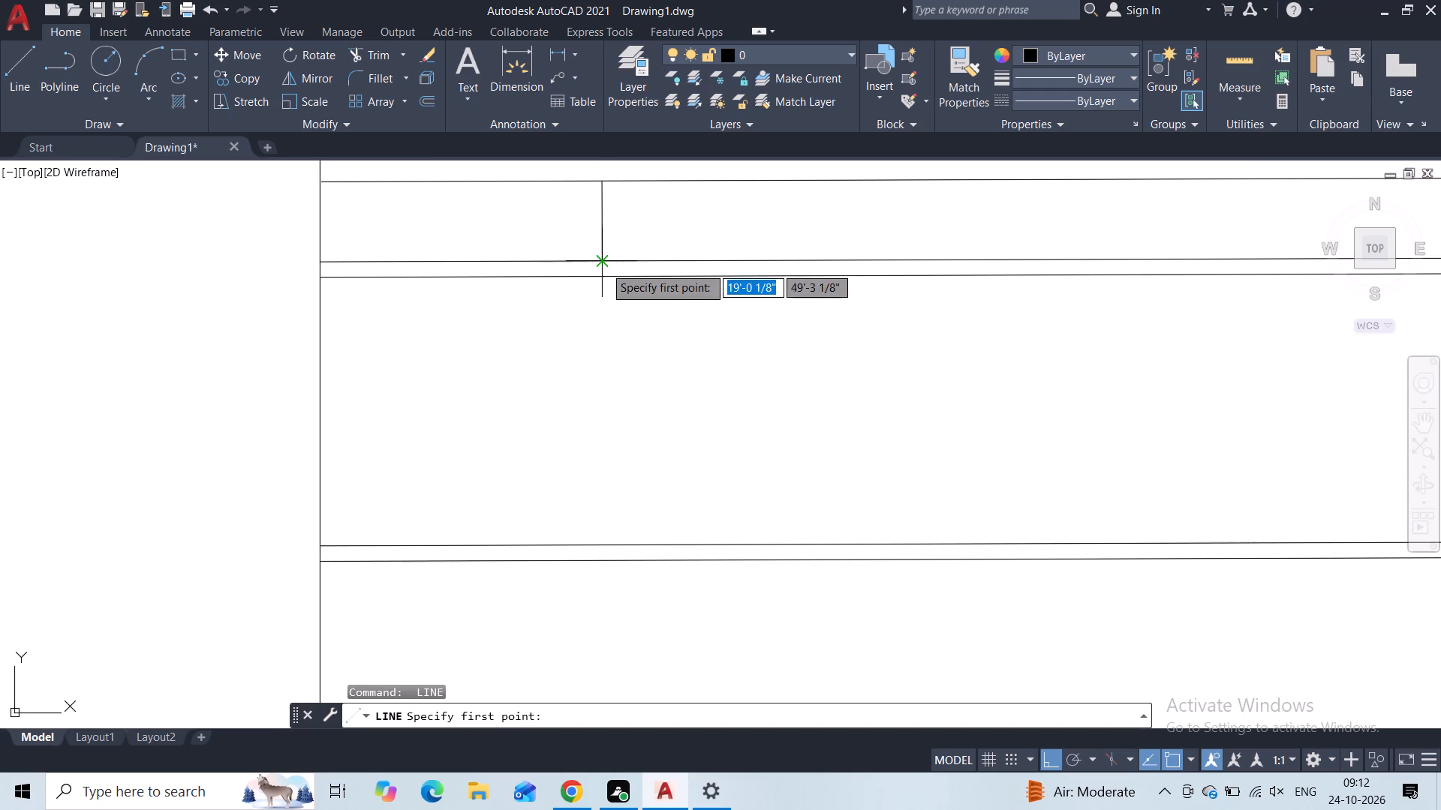
pyautogui.click(604, 277)
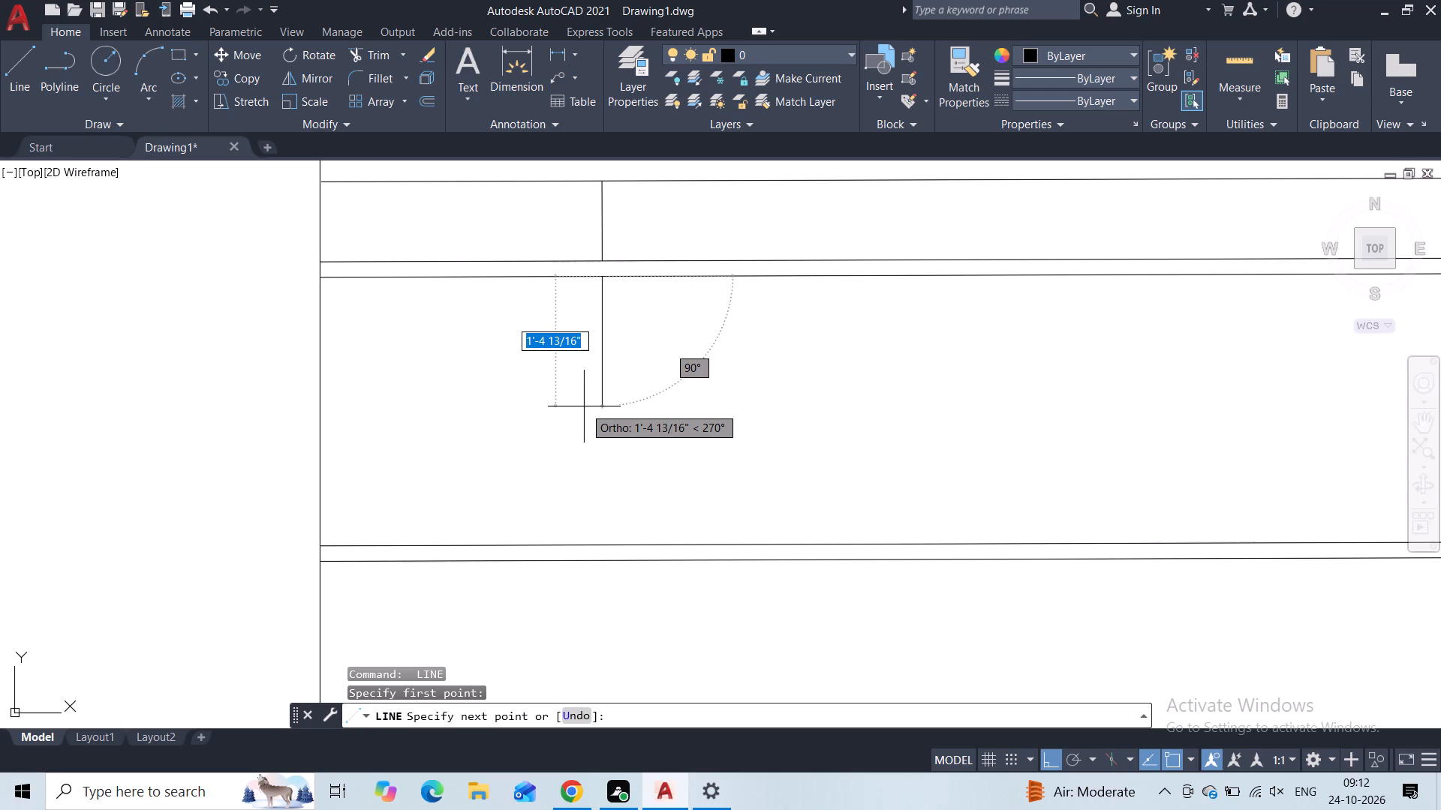
pyautogui.click(595, 543)
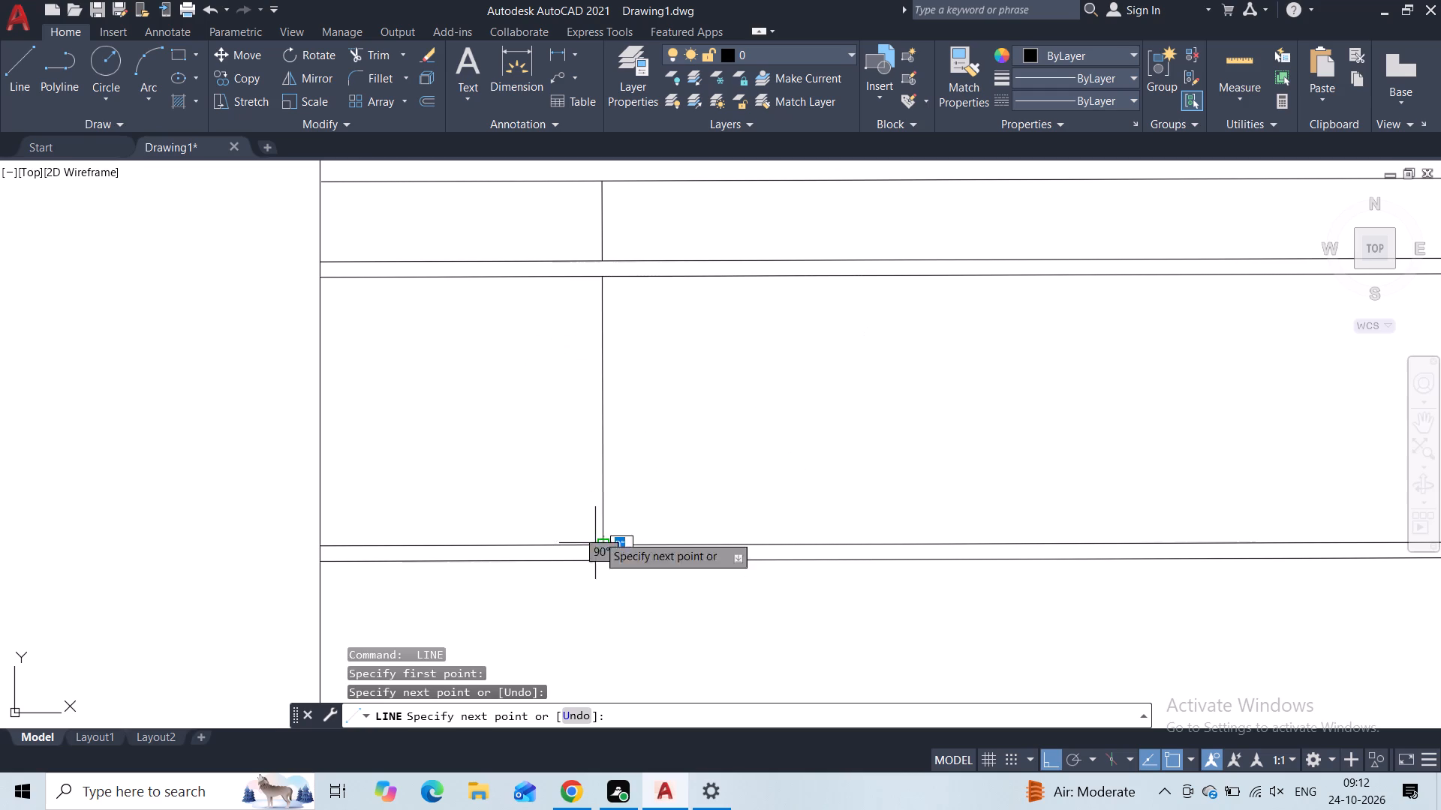
pyautogui.press('Escape')
# Draw a vertical line from the middle band's underside down to the wall cap, aligned with the divider above.
pyautogui.scroll(-2, 640, 436)
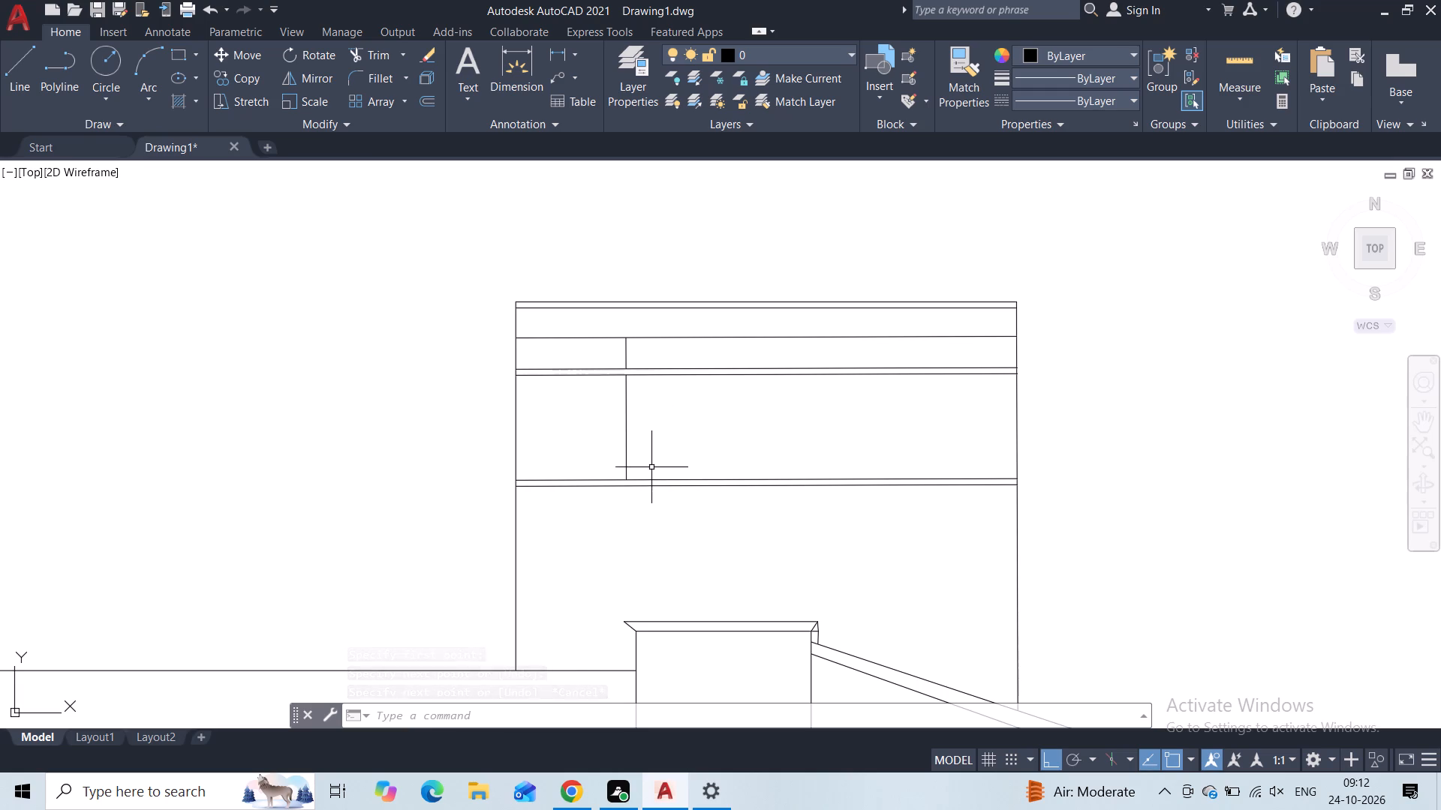
pyautogui.moveTo(641, 506); pyautogui.dragTo(651, 409, button='middle')
pyautogui.press('space')
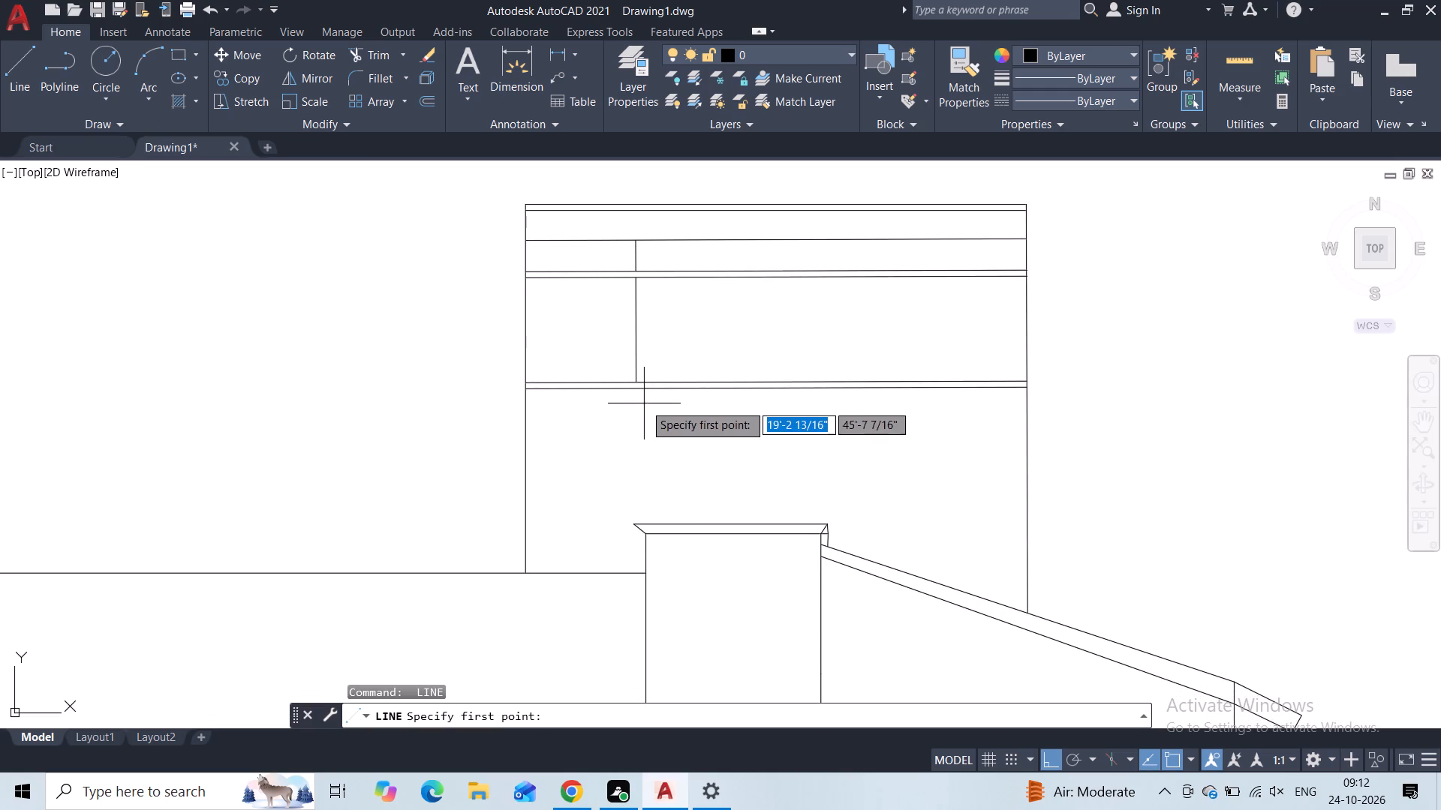
pyautogui.click(637, 394)
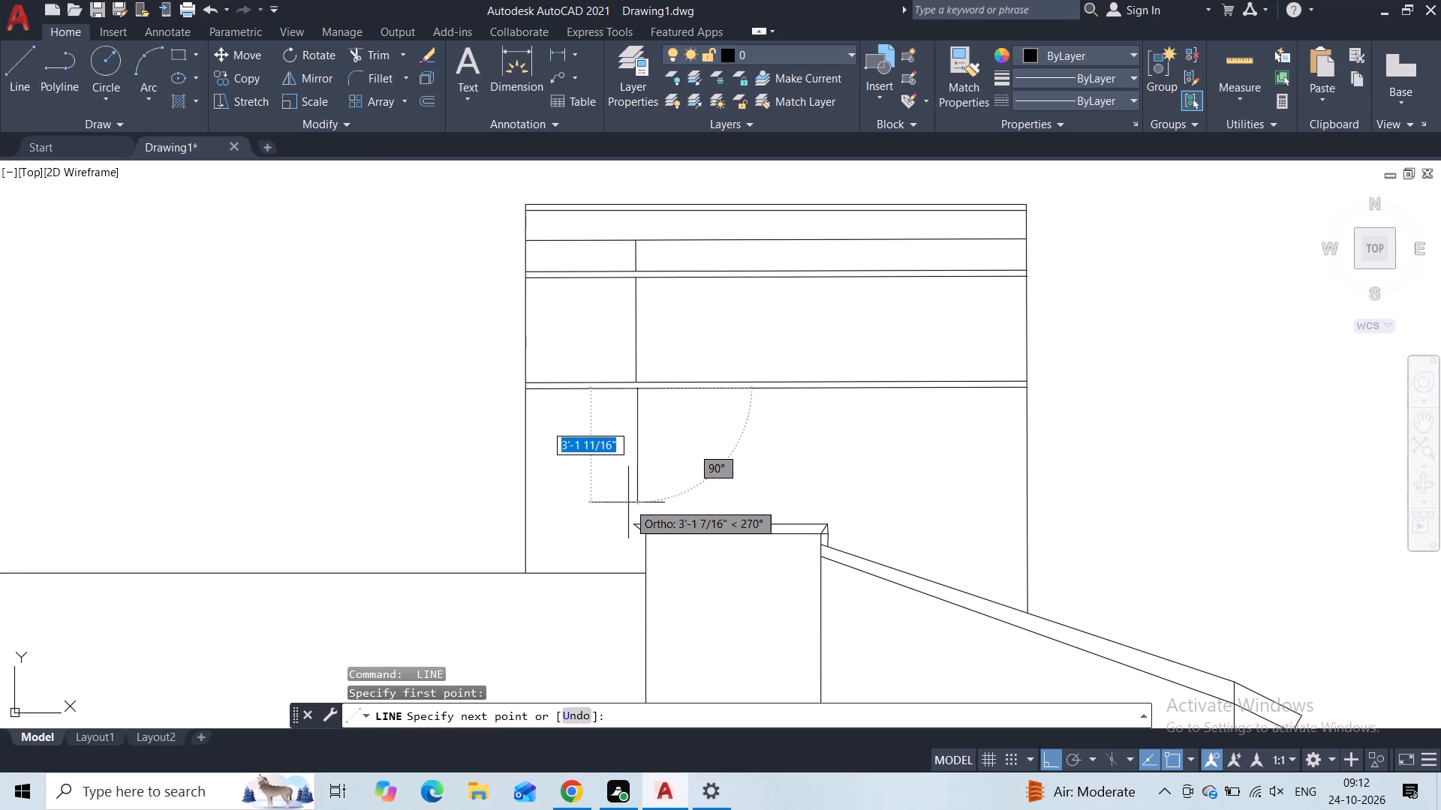
pyautogui.scroll(2, 628, 520)
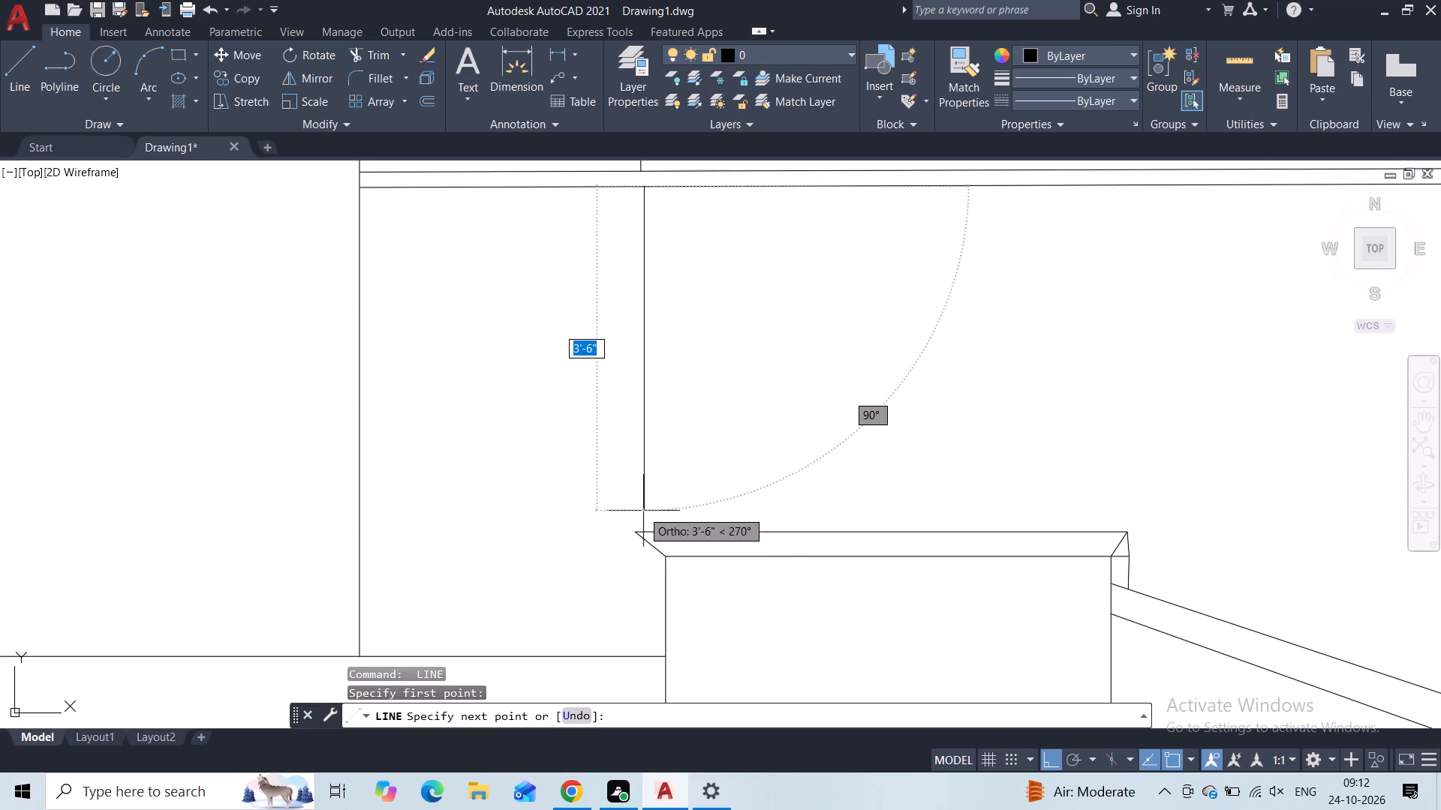
pyautogui.click(645, 529)
pyautogui.press('Escape')
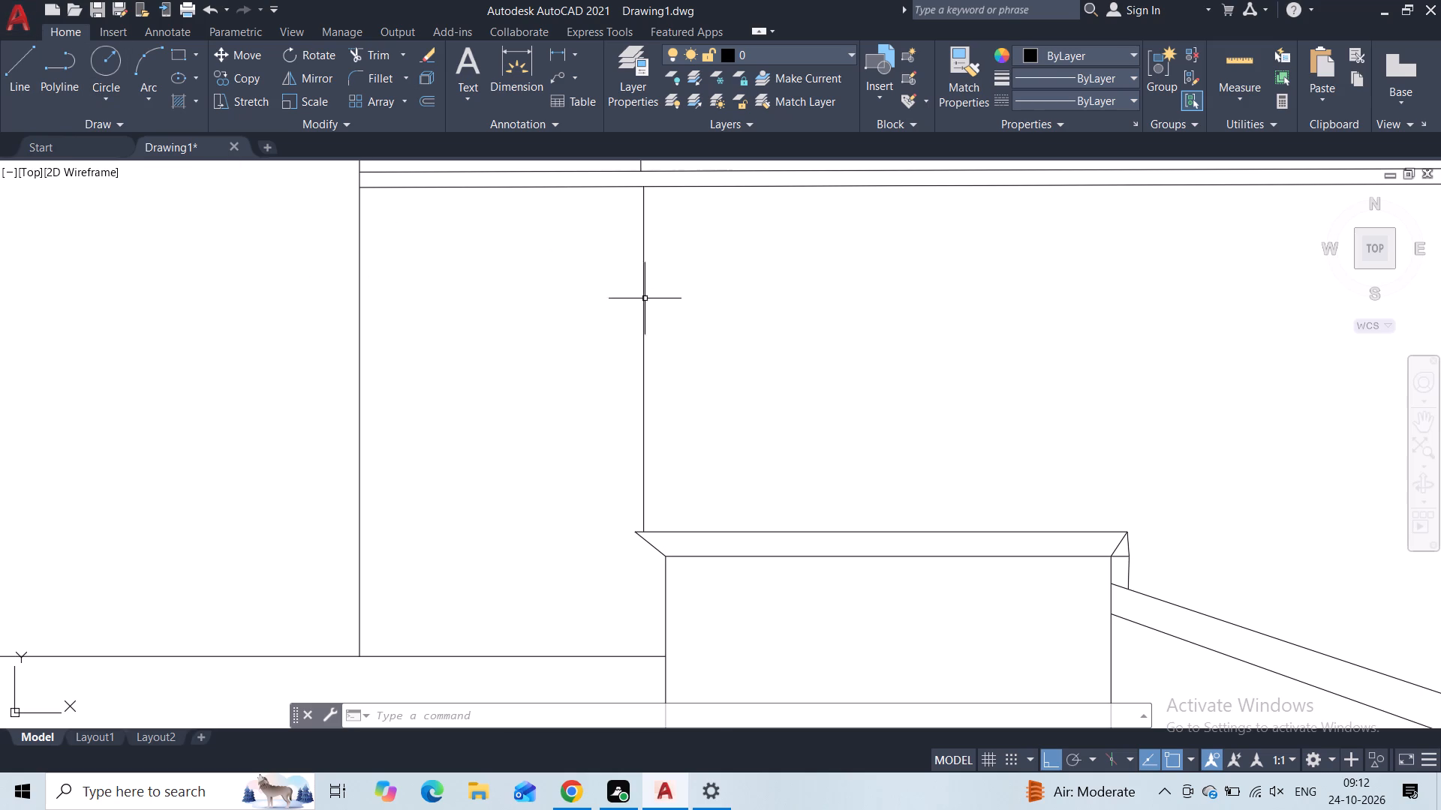
# Copy the lower vertical divider to the right three times along the middle band, at roughly equal spacing.
pyautogui.click(748, 330)
pyautogui.click(499, 388)
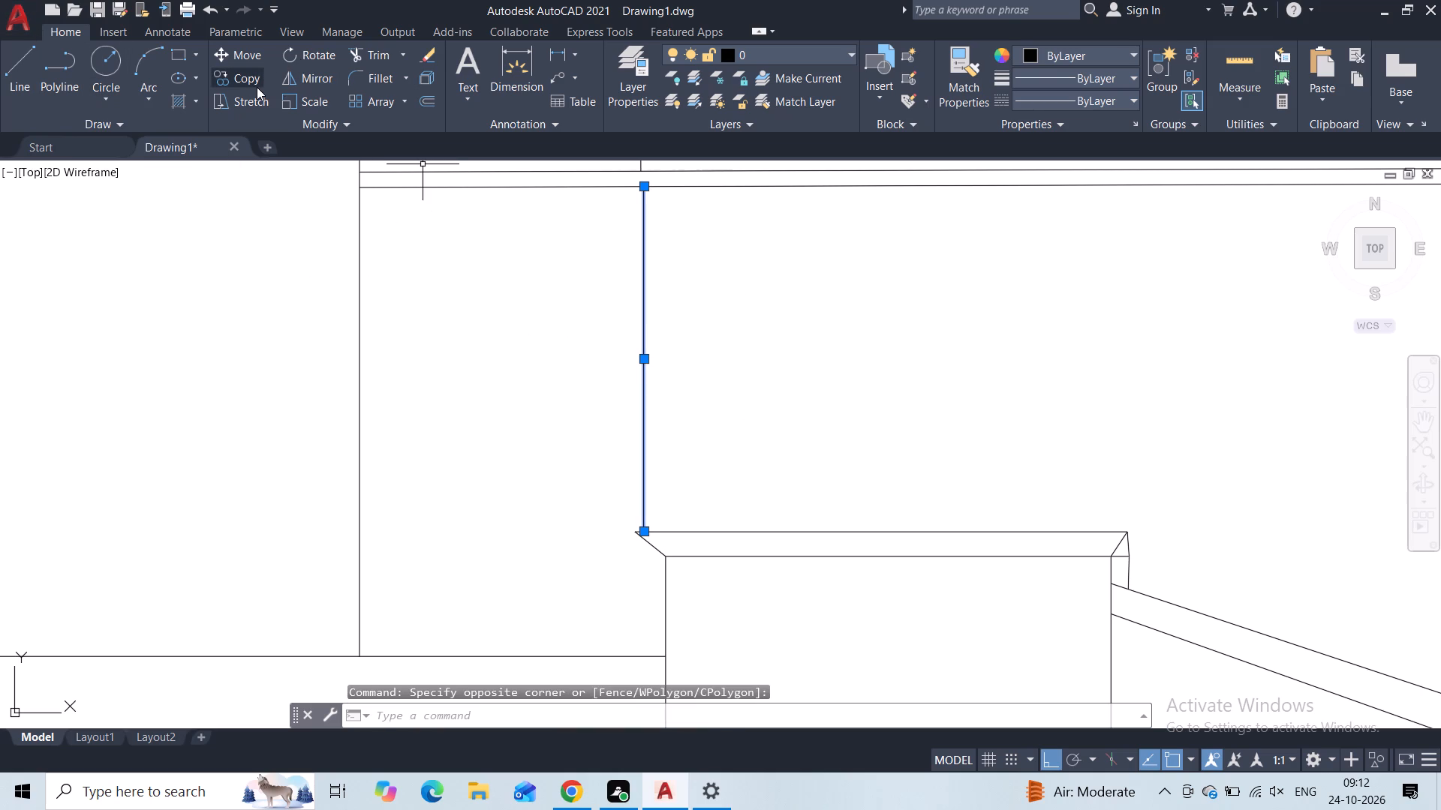
pyautogui.click(256, 87)
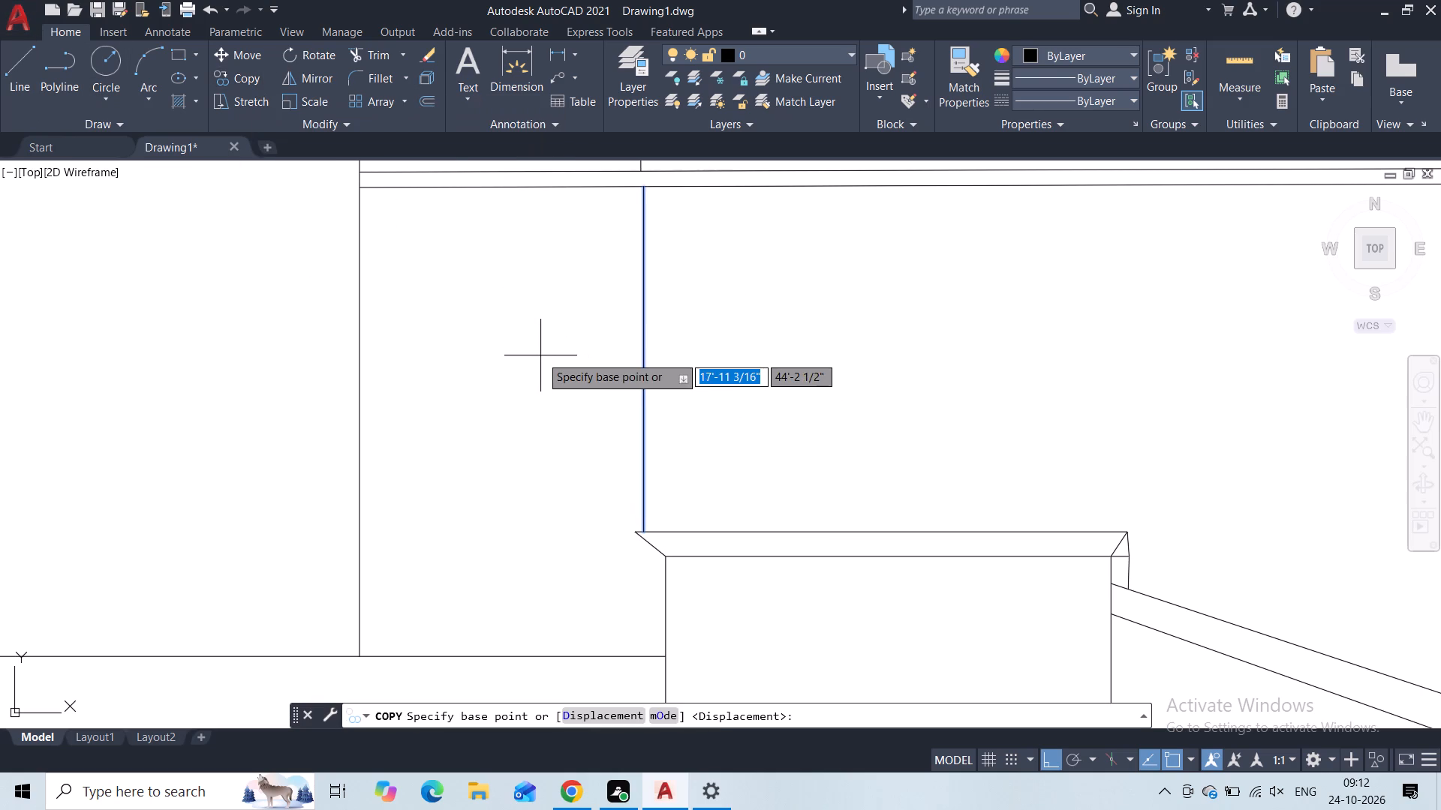
pyautogui.click(646, 192)
pyautogui.click(856, 200)
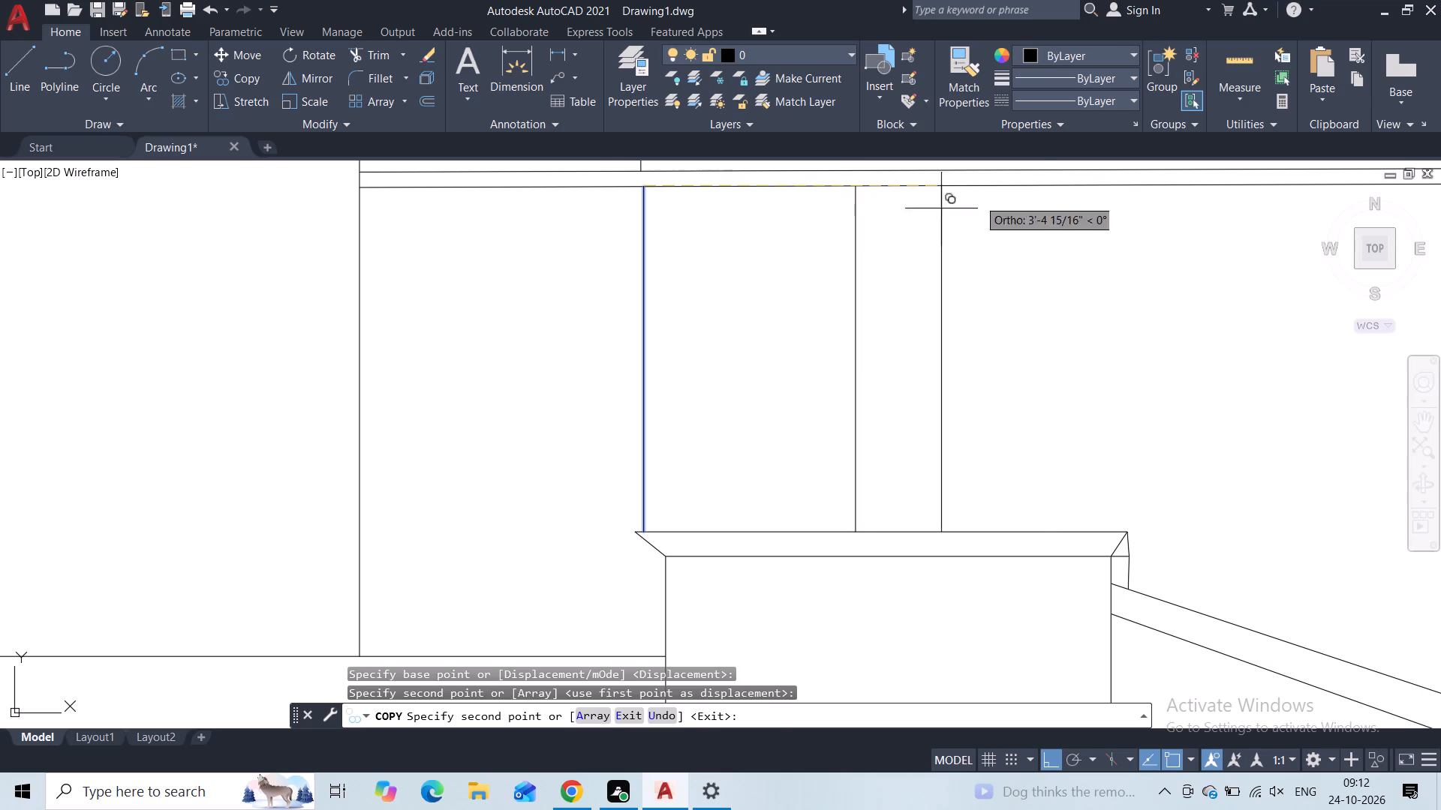
pyautogui.click(1054, 187)
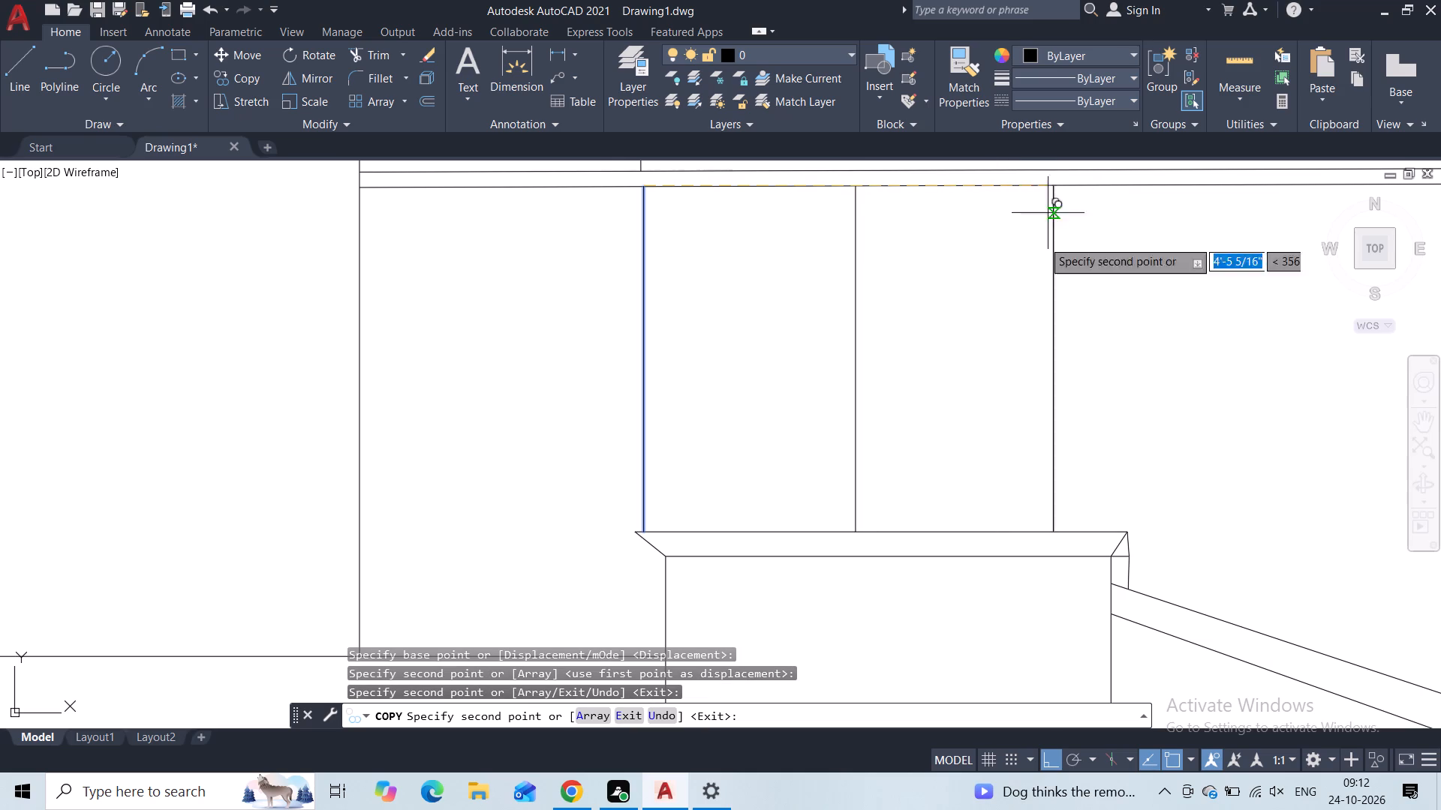
pyautogui.moveTo(1030, 264); pyautogui.dragTo(802, 262, button='middle')
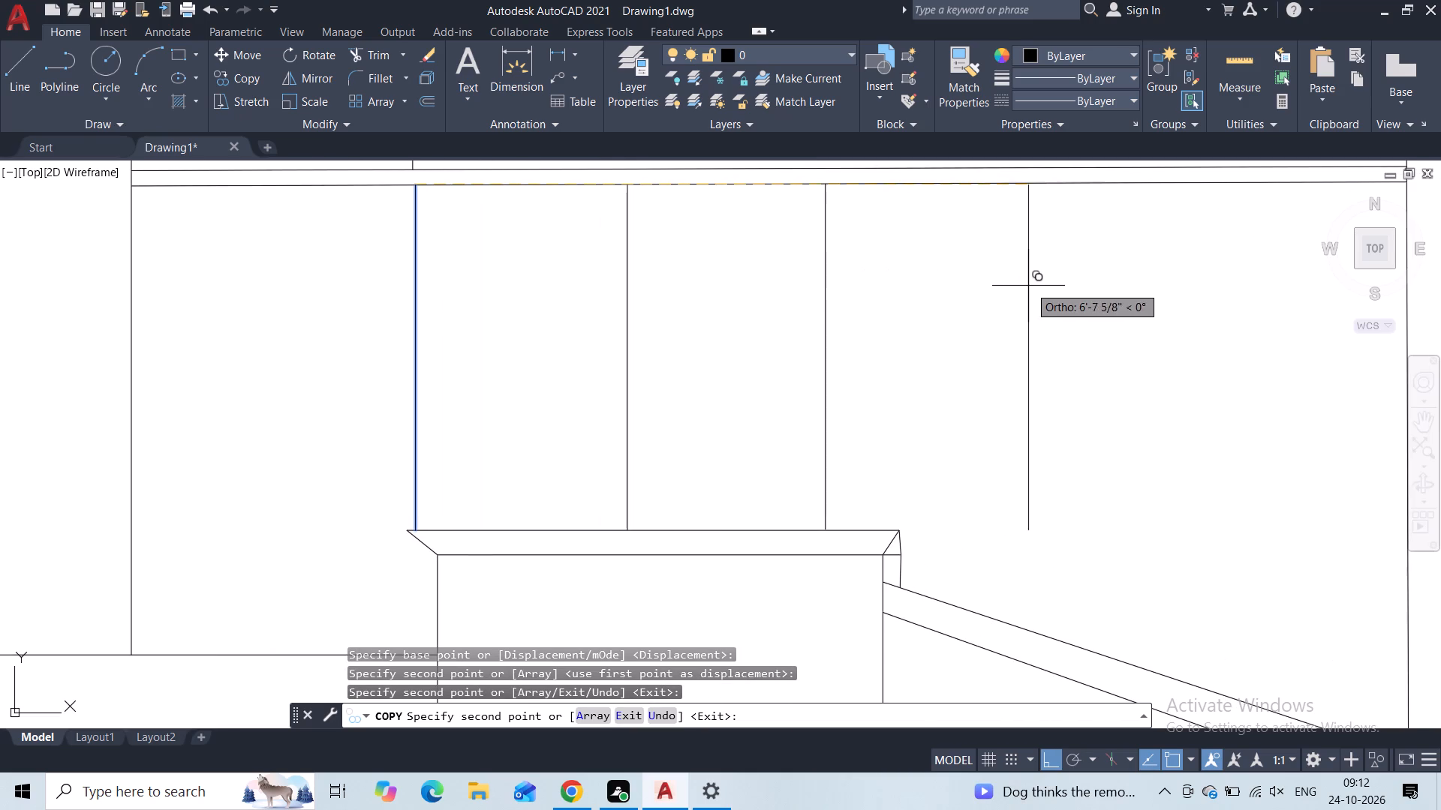
pyautogui.click(1034, 286)
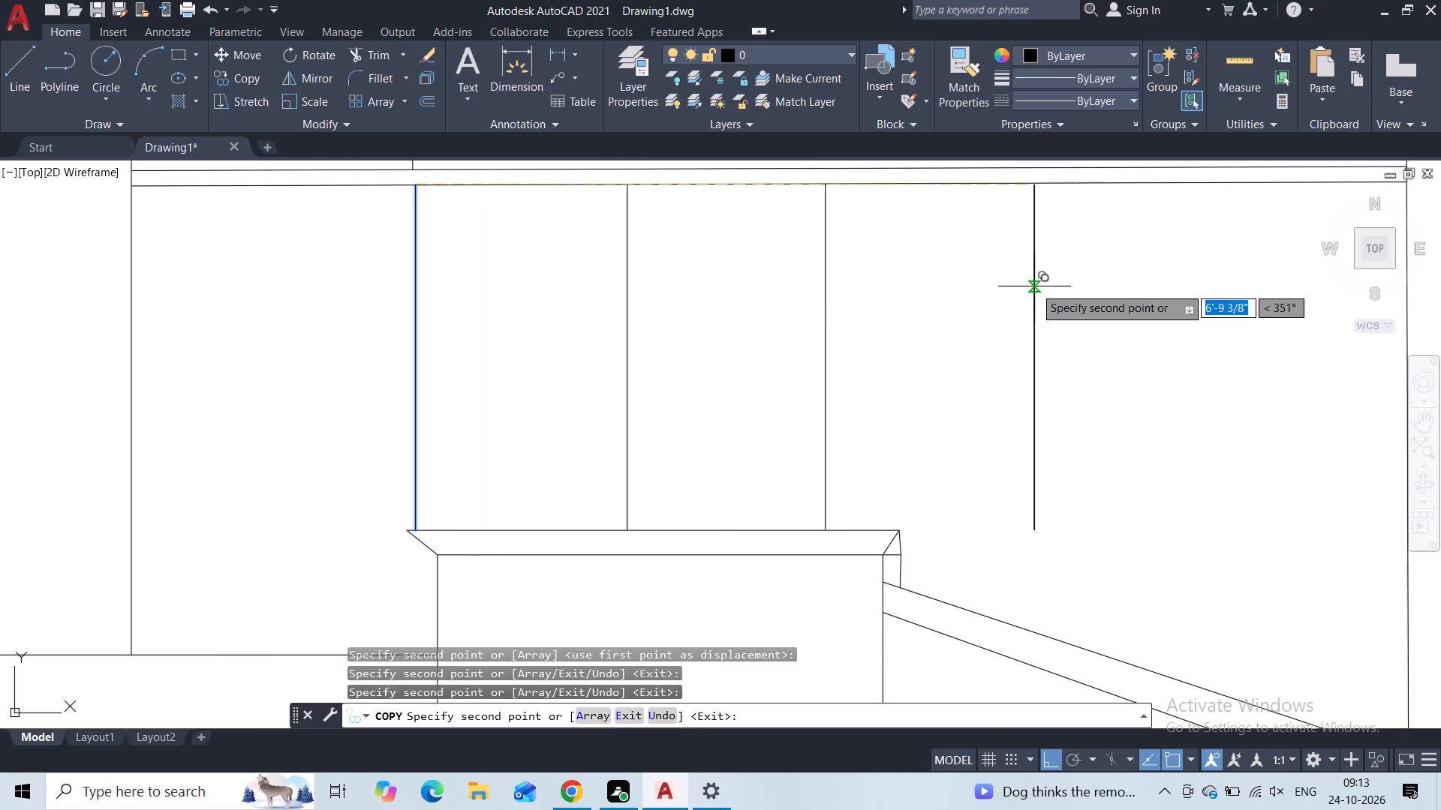
pyautogui.press('Escape')
# Extend the rightmost copied divider down to the sloping roof.
pyautogui.moveTo(1063, 344); pyautogui.dragTo(1003, 203, button='middle')
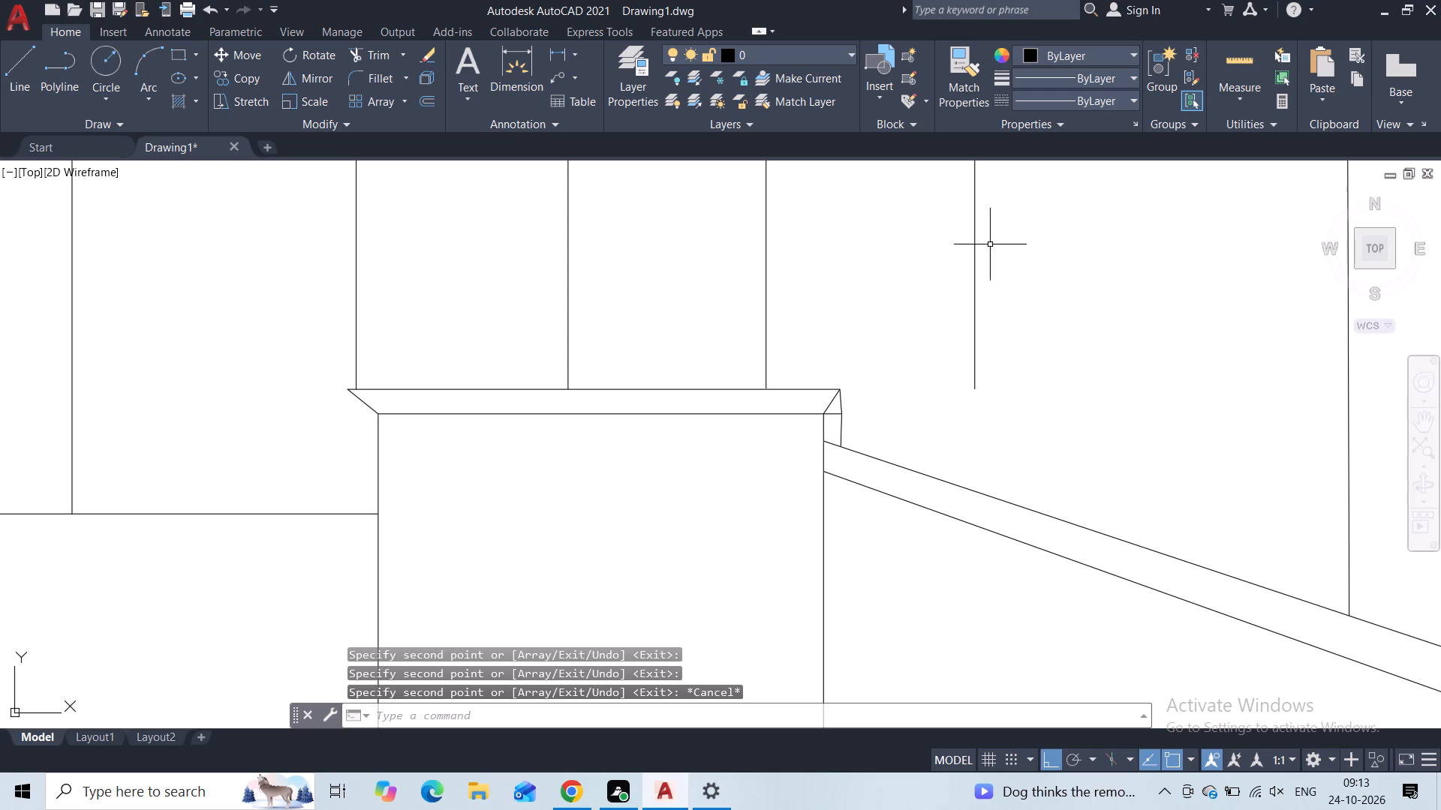
pyautogui.press('e')
pyautogui.press('x')
pyautogui.click(1051, 298)
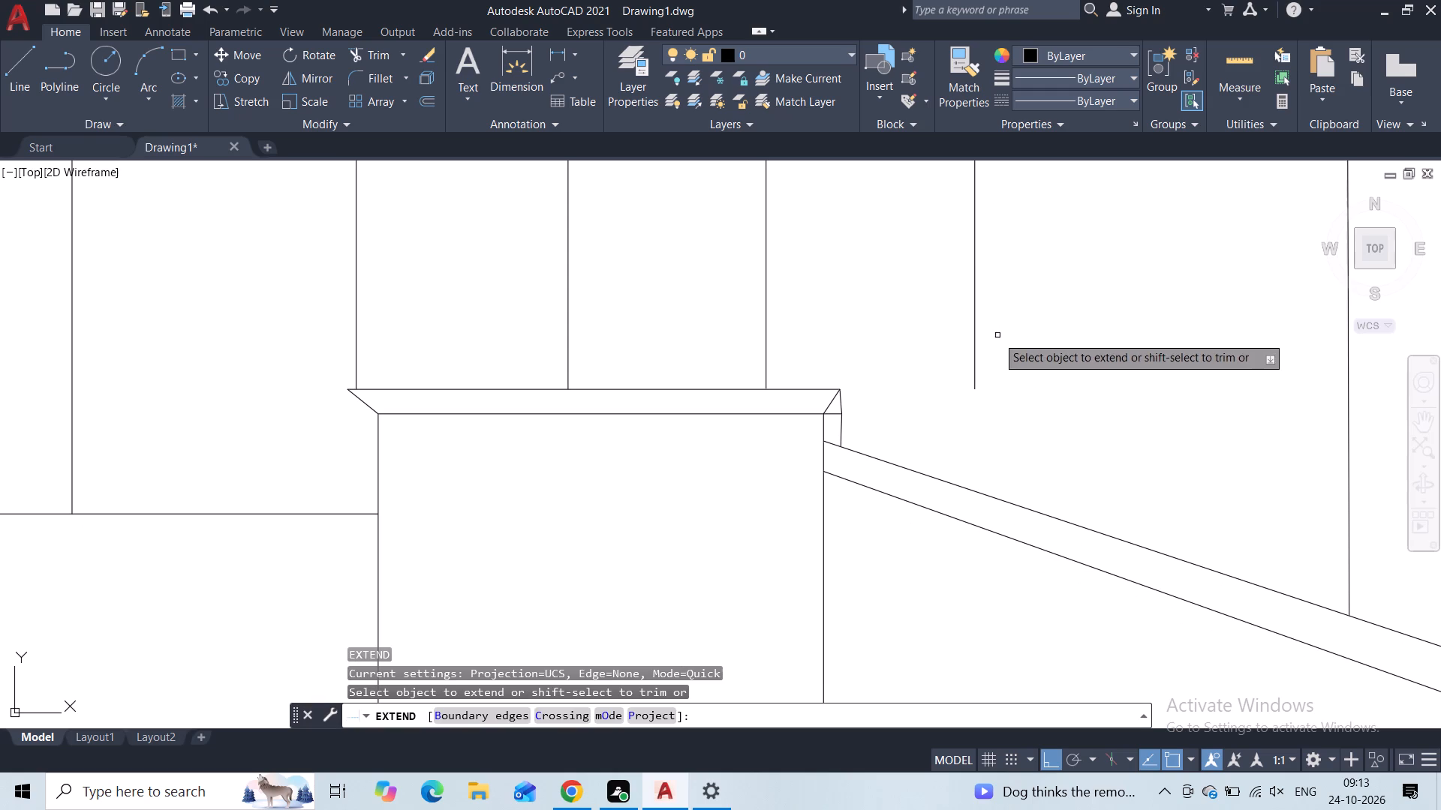
pyautogui.click(976, 364)
pyautogui.press('Escape')
# Draw a rectangle about 1'-6" tall across the bay between the first two lower dividers, just below the middle band.
pyautogui.scroll(-2, 1005, 342)
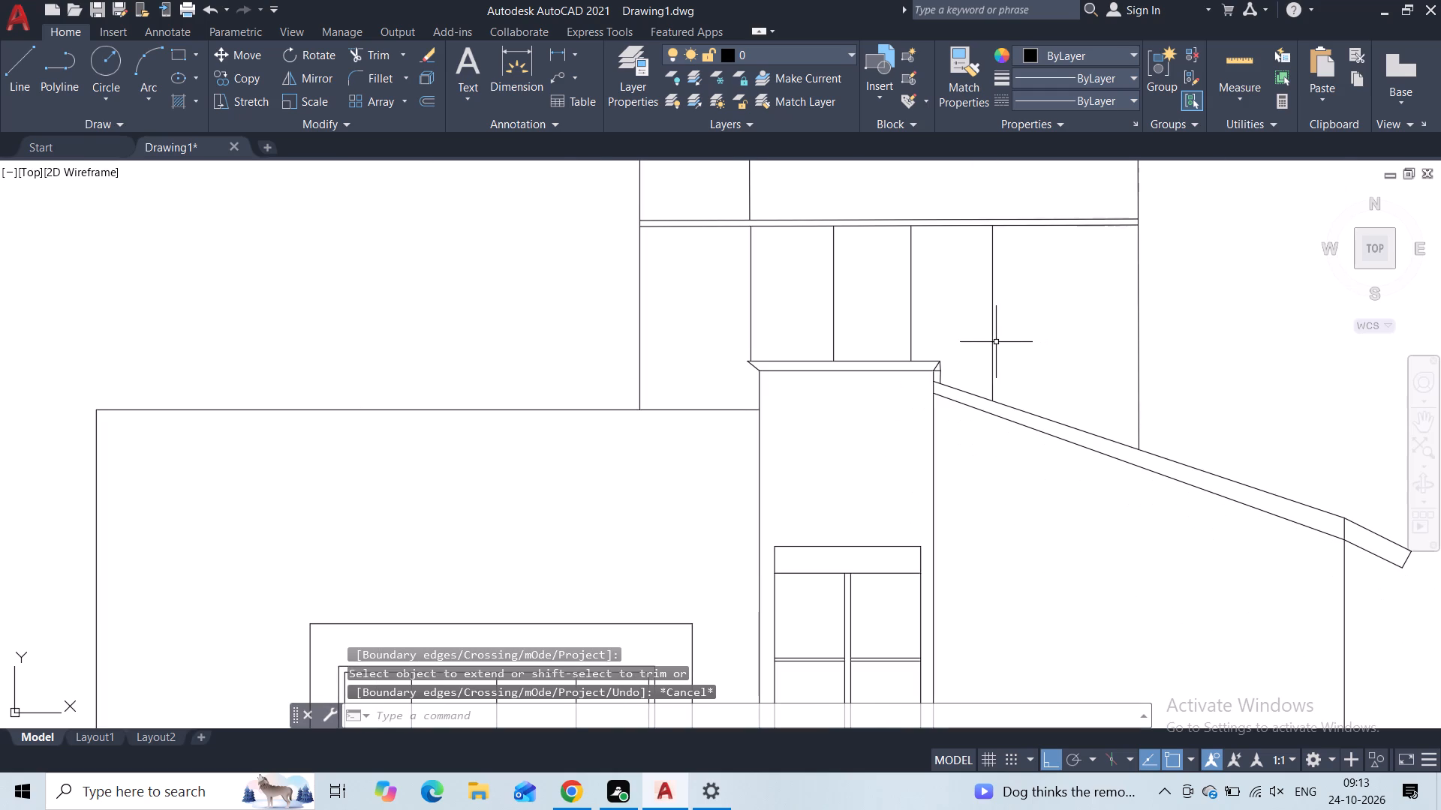
pyautogui.moveTo(943, 317); pyautogui.dragTo(941, 362, button='middle')
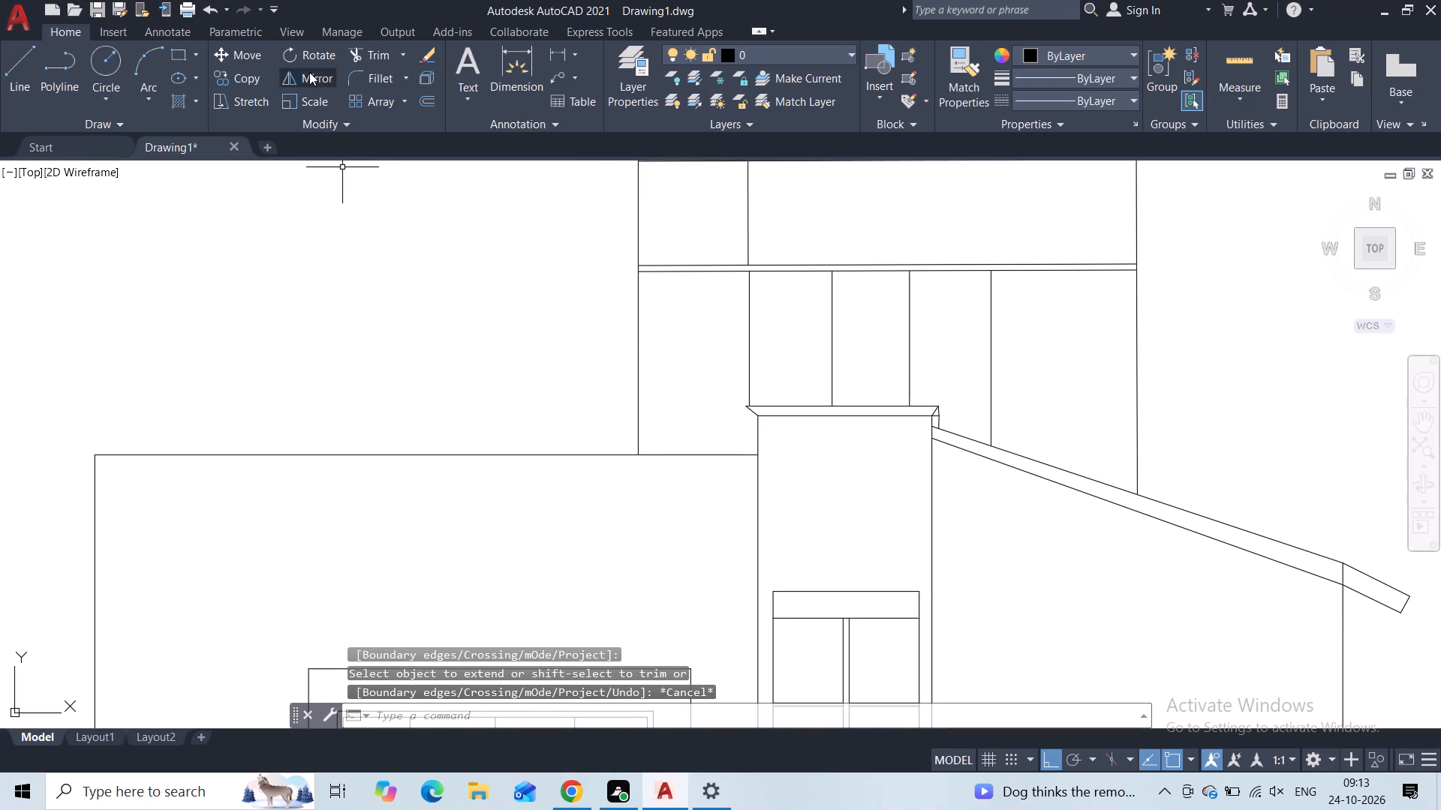
pyautogui.click(174, 48)
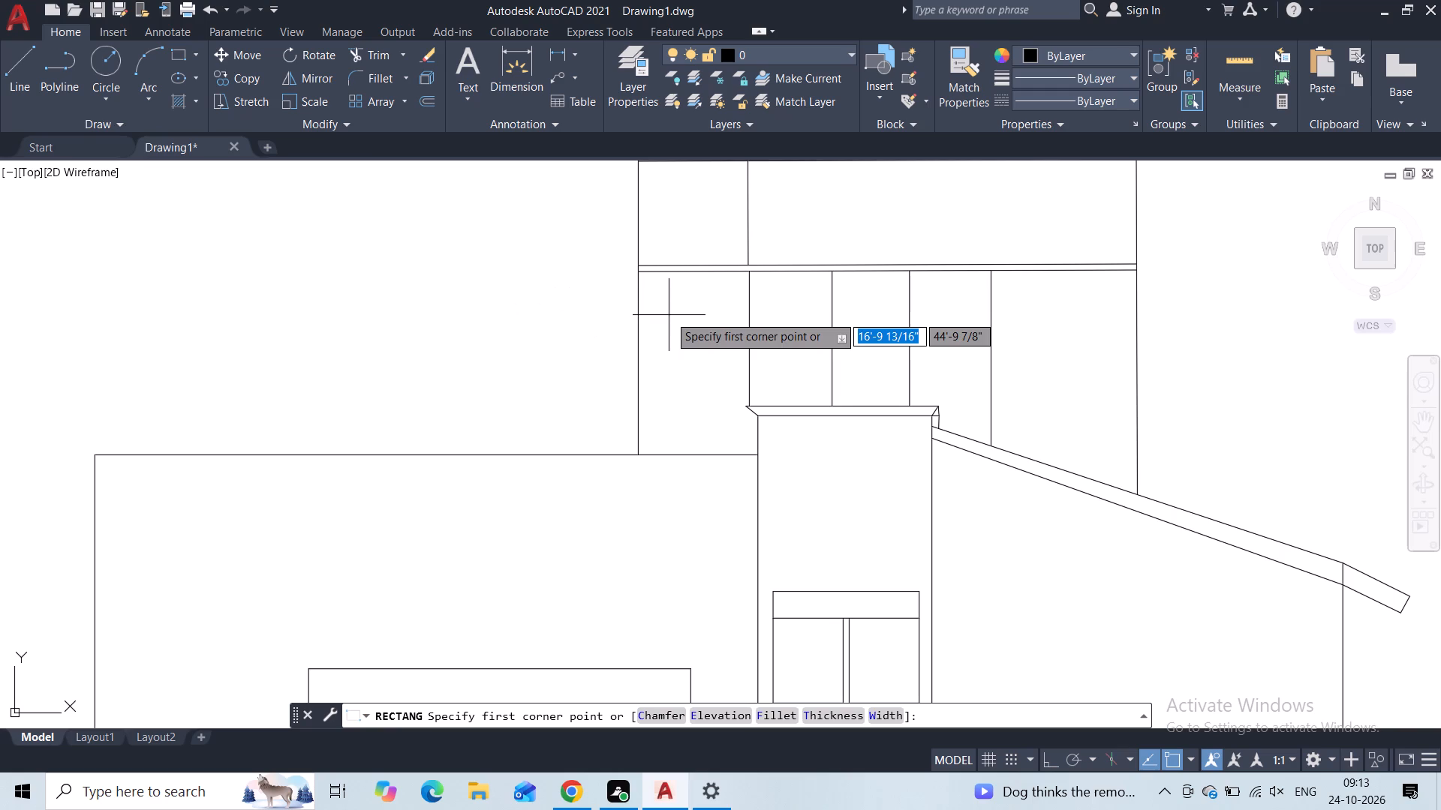
pyautogui.scroll(2, 790, 304)
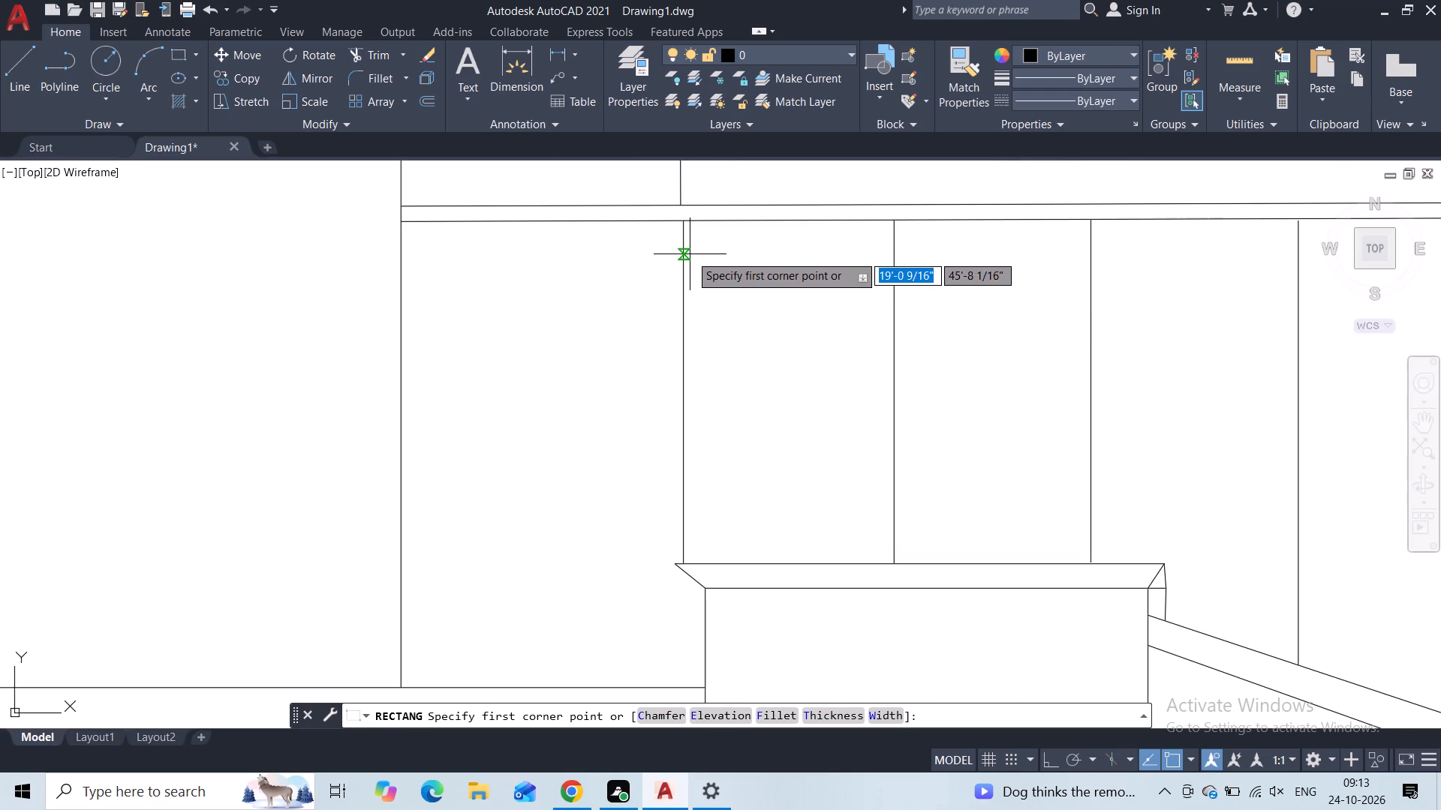
pyautogui.click(690, 254)
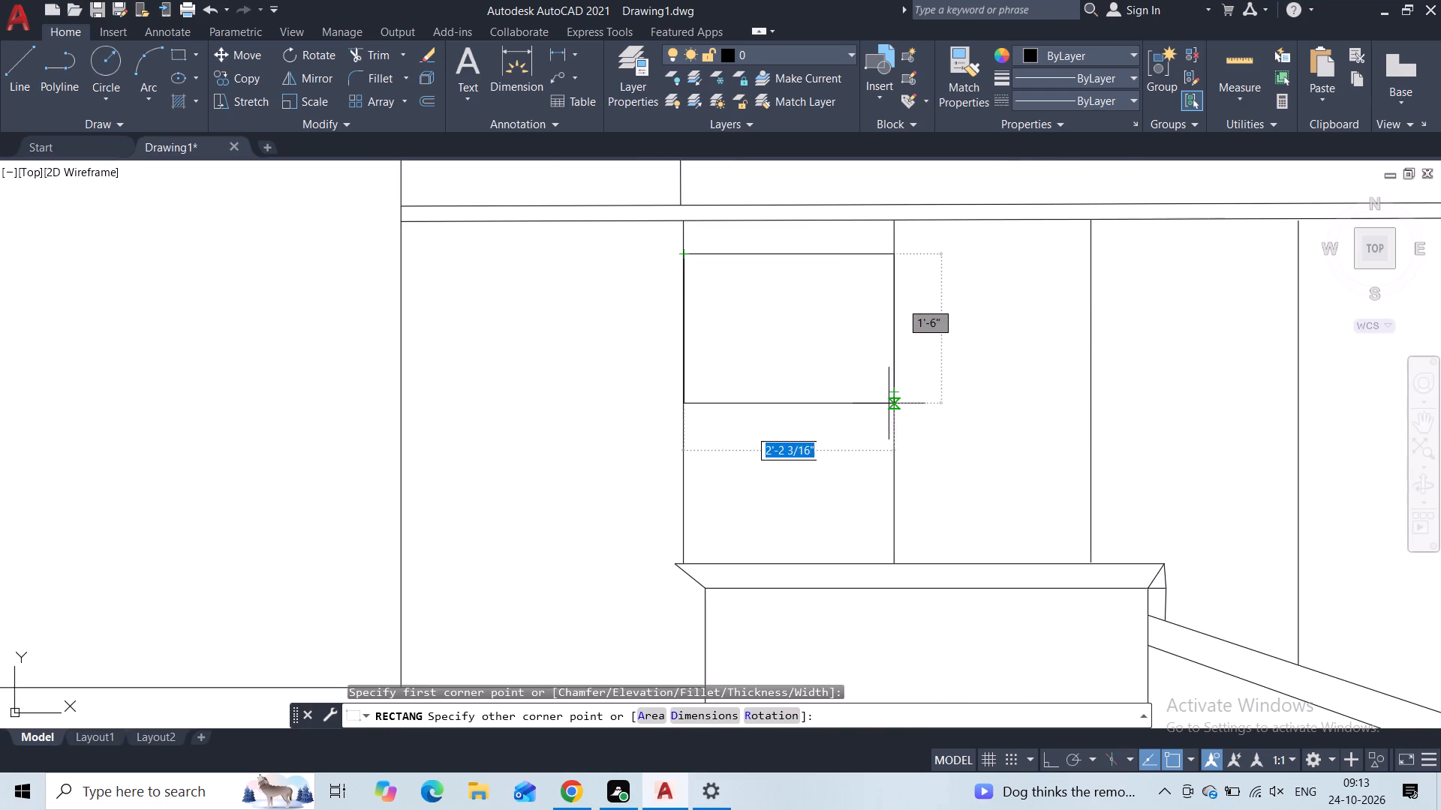
pyautogui.click(889, 405)
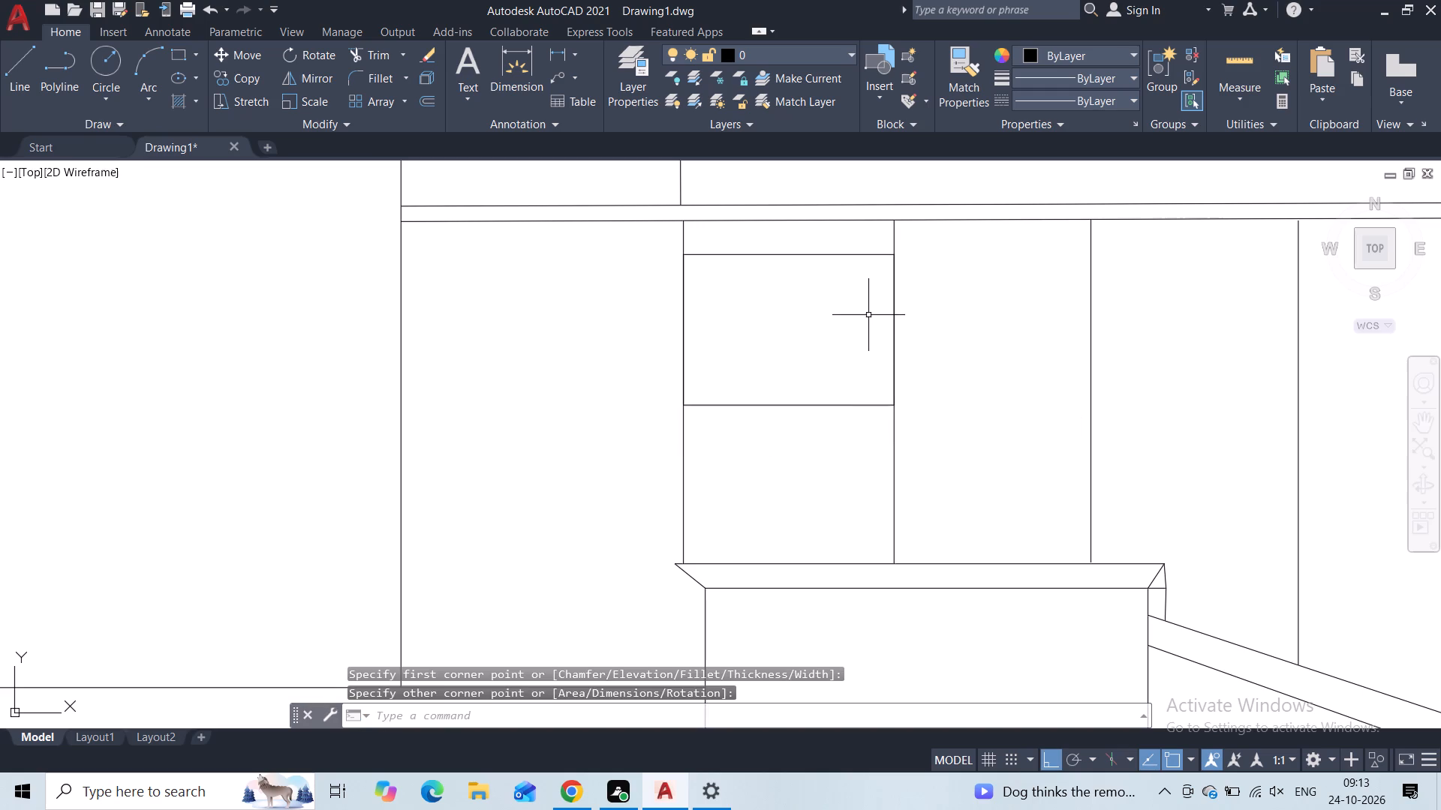
# Copy the bay rectangle horizontally to the right three times, at about 2'-3", 4'-5" and 6'-9" from the original.
pyautogui.click(853, 253)
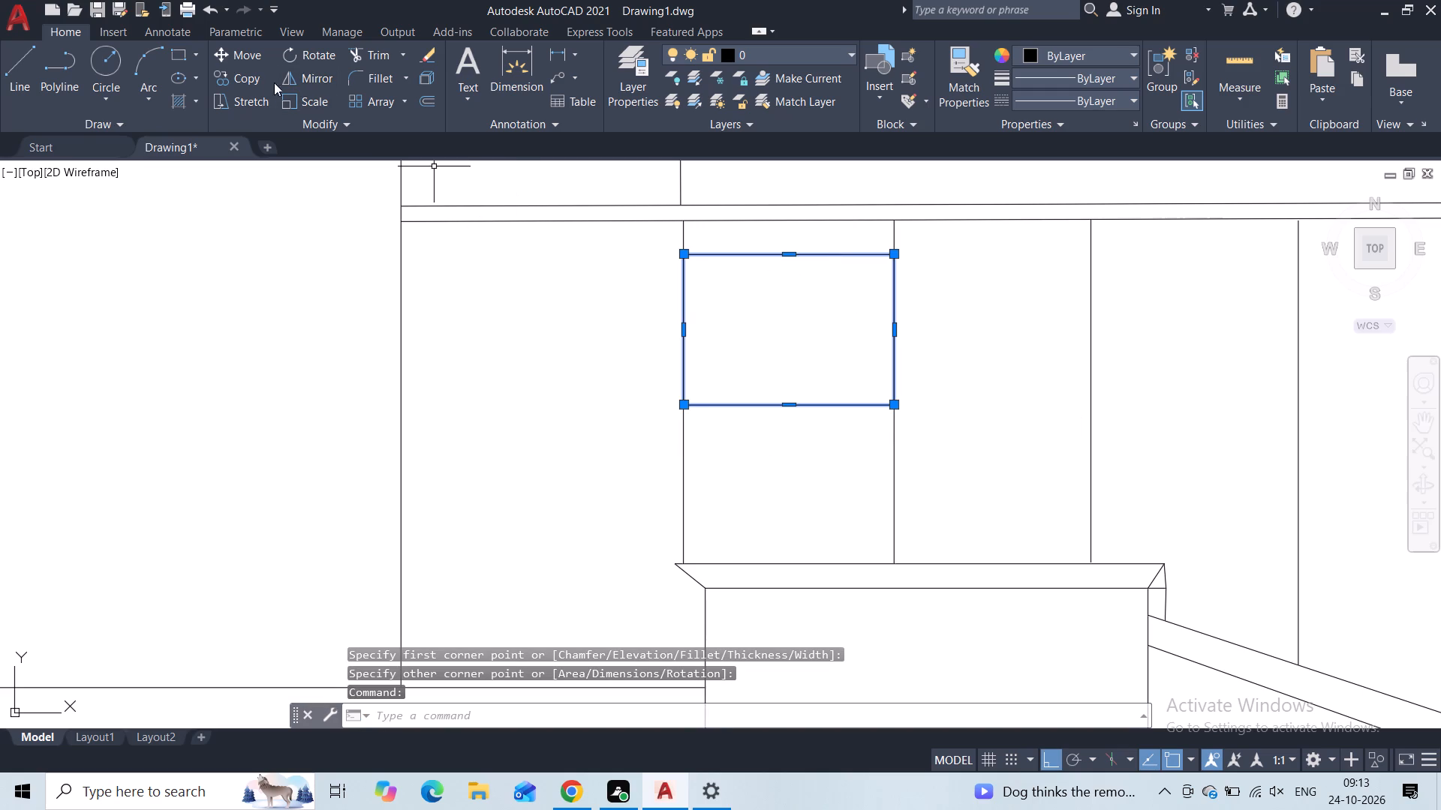
pyautogui.click(260, 83)
pyautogui.click(790, 326)
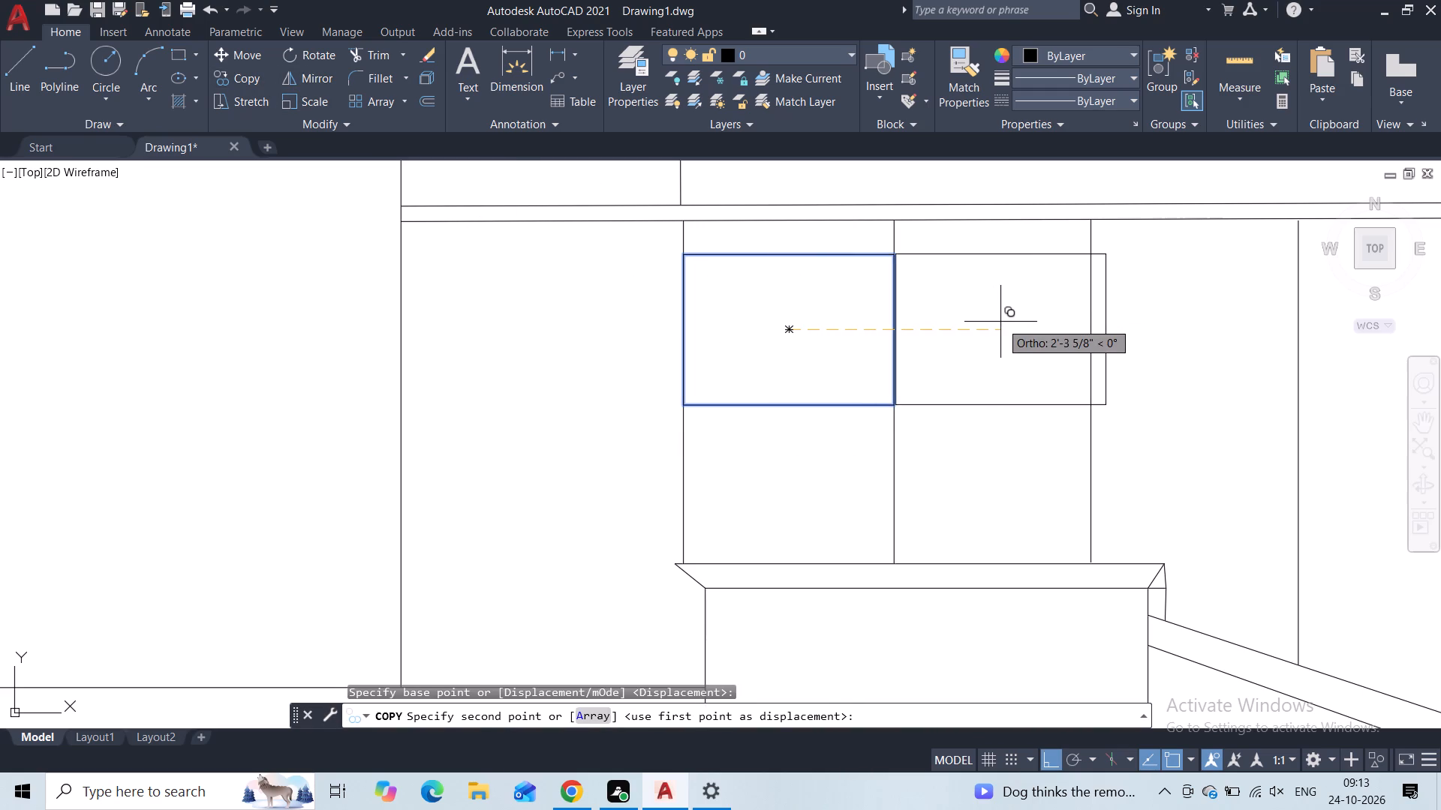
pyautogui.click(997, 322)
pyautogui.moveTo(1079, 334); pyautogui.dragTo(500, 359, button='middle')
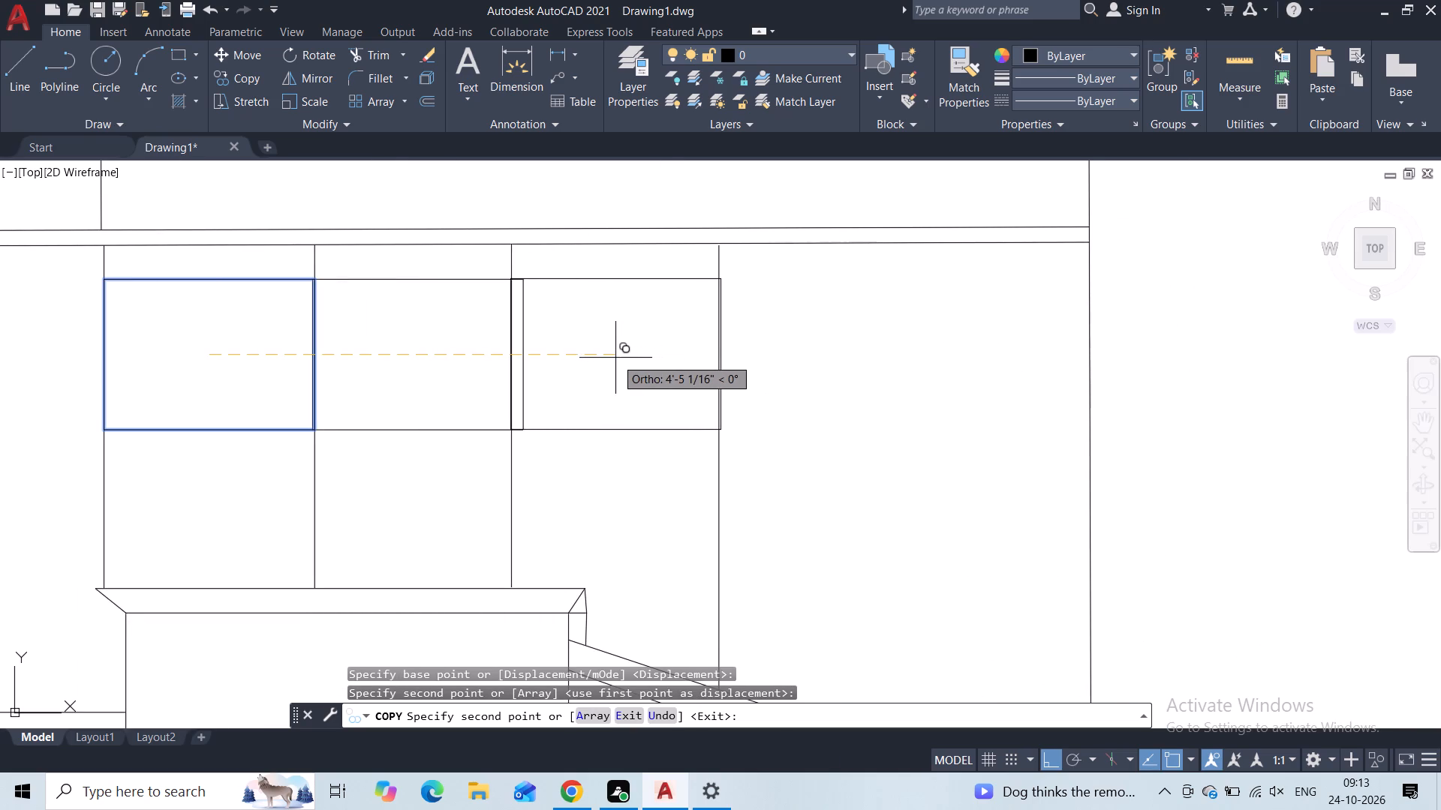
pyautogui.click(615, 358)
pyautogui.click(827, 383)
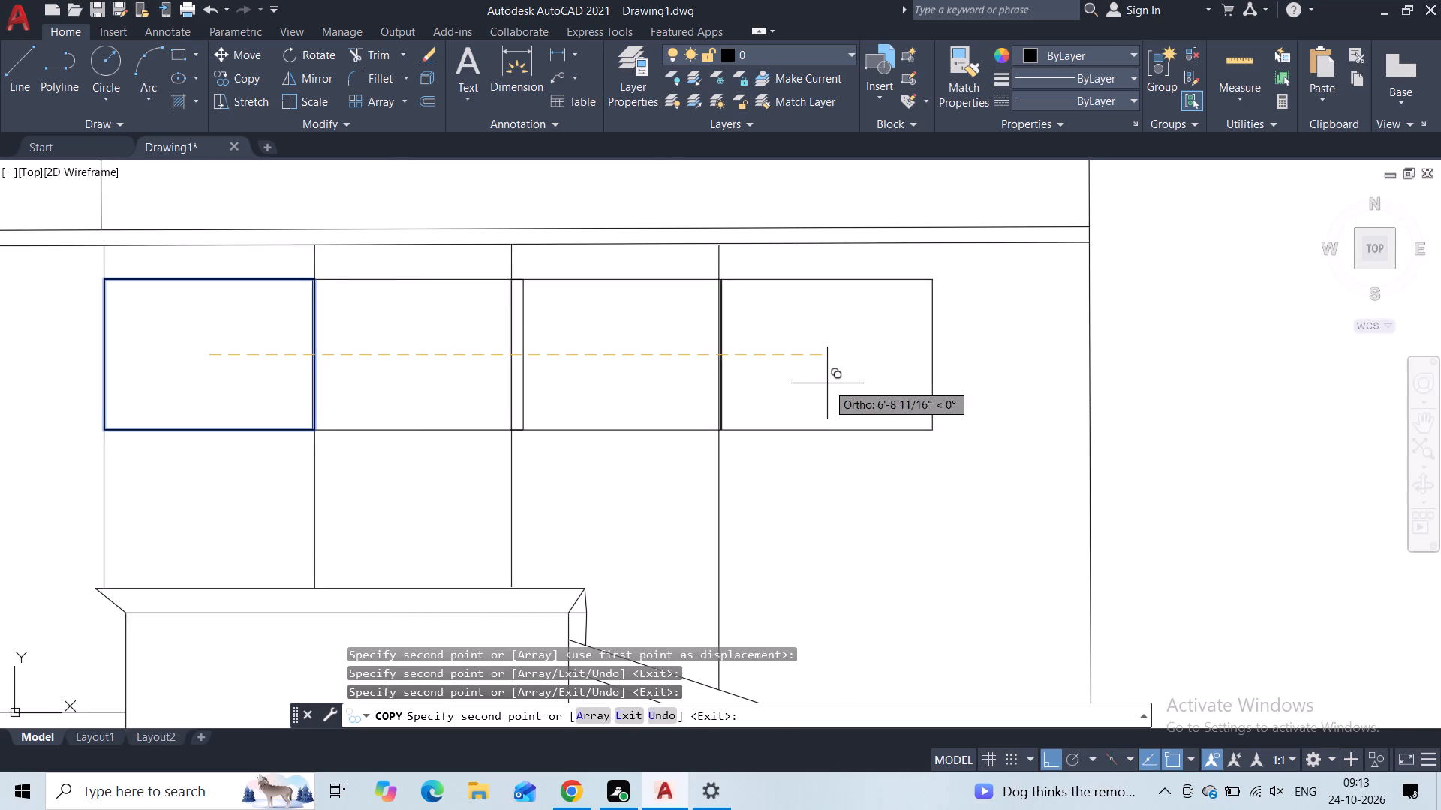
pyautogui.press('Escape')
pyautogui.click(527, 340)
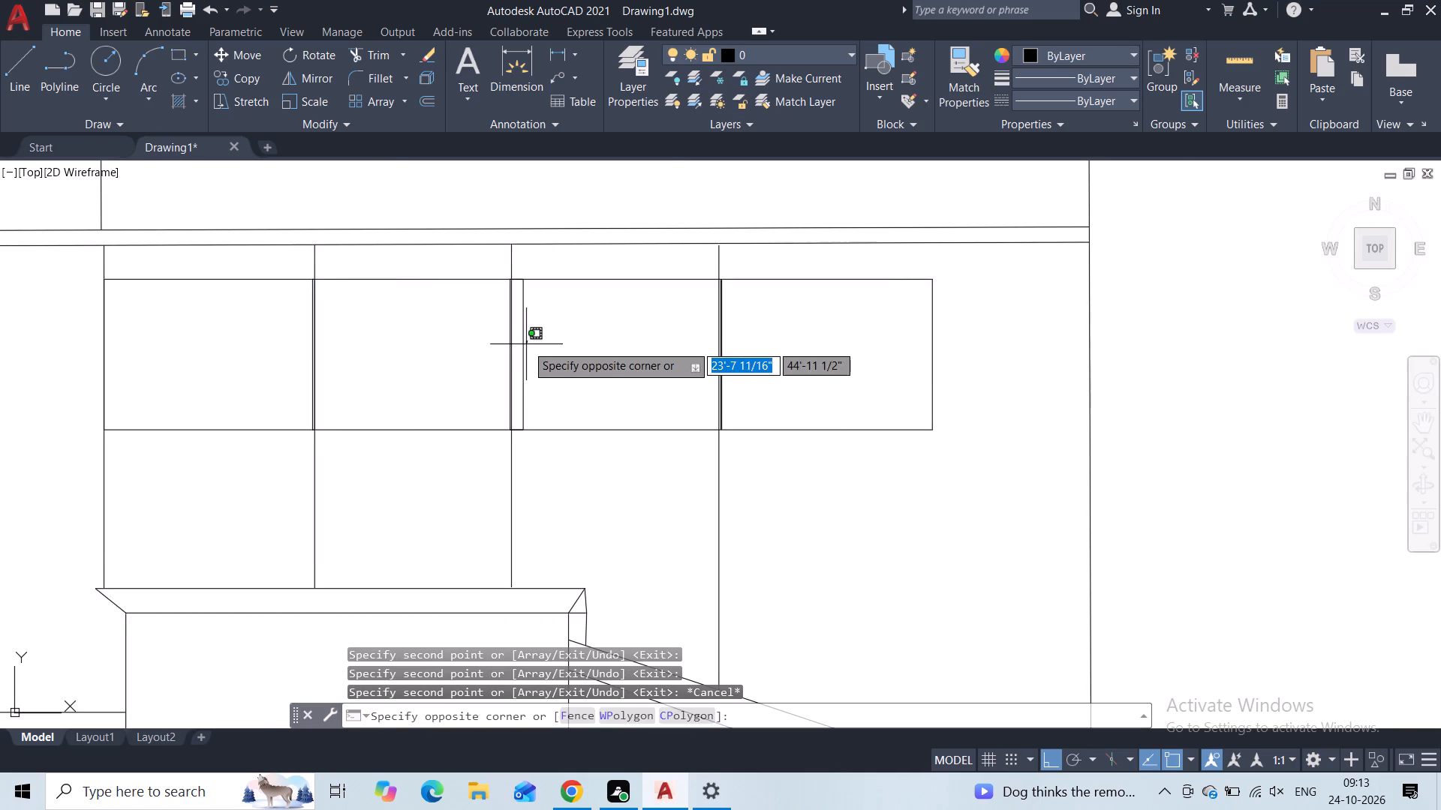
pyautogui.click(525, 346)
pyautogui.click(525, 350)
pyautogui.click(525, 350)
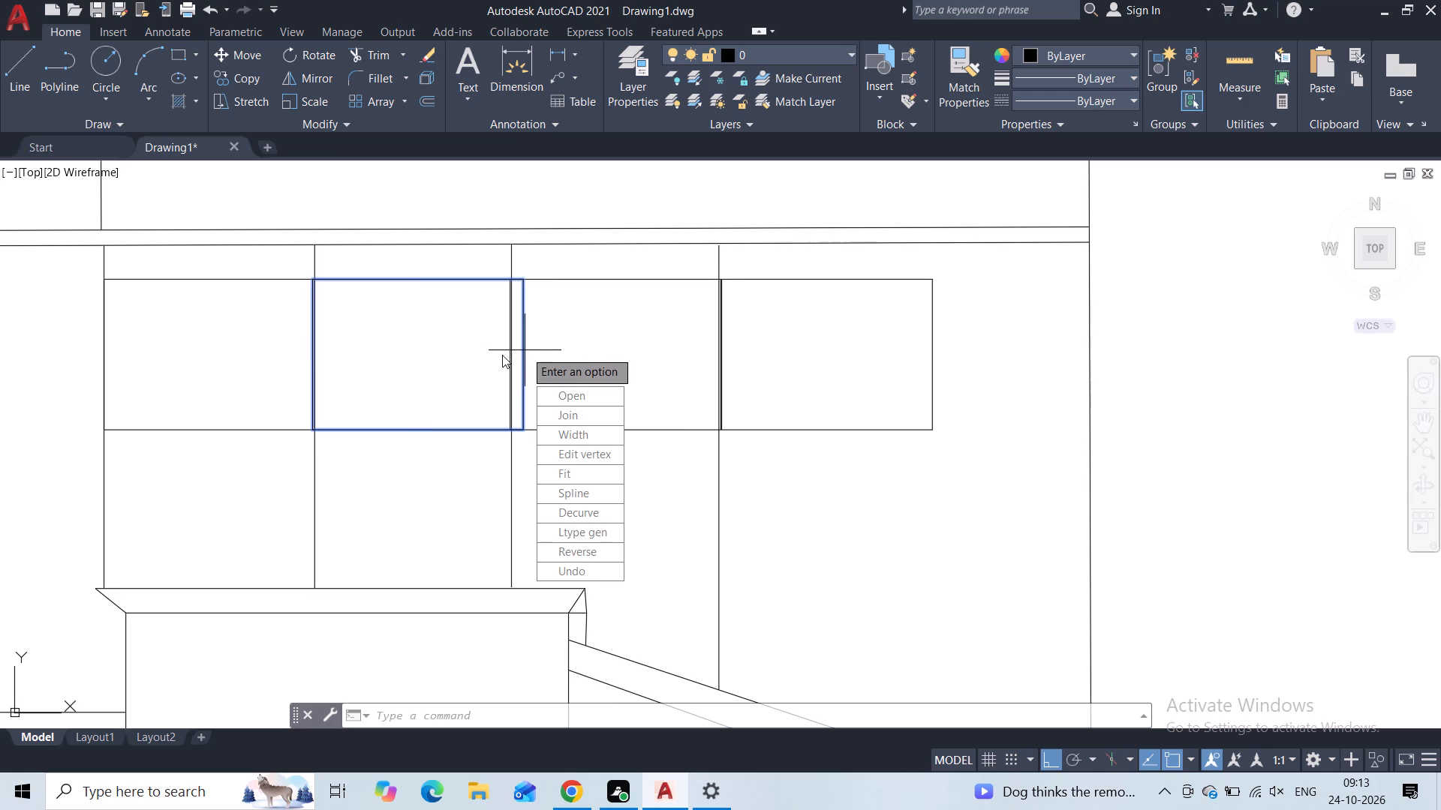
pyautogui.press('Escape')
# Stretch the second bay rectangle's right side back to the third lower divider.
pyautogui.moveTo(526, 358); pyautogui.dragTo(534, 365)
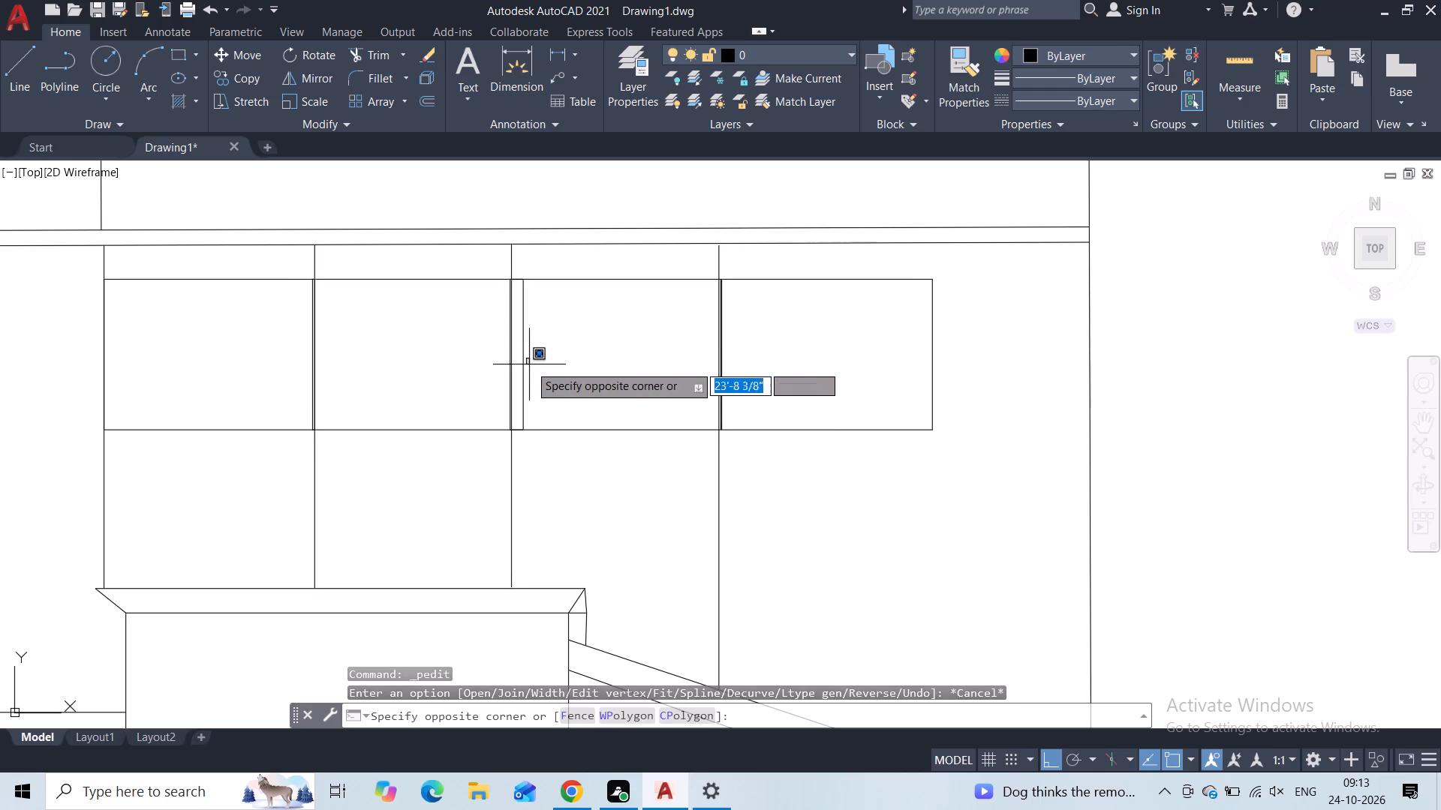
pyautogui.press('Escape')
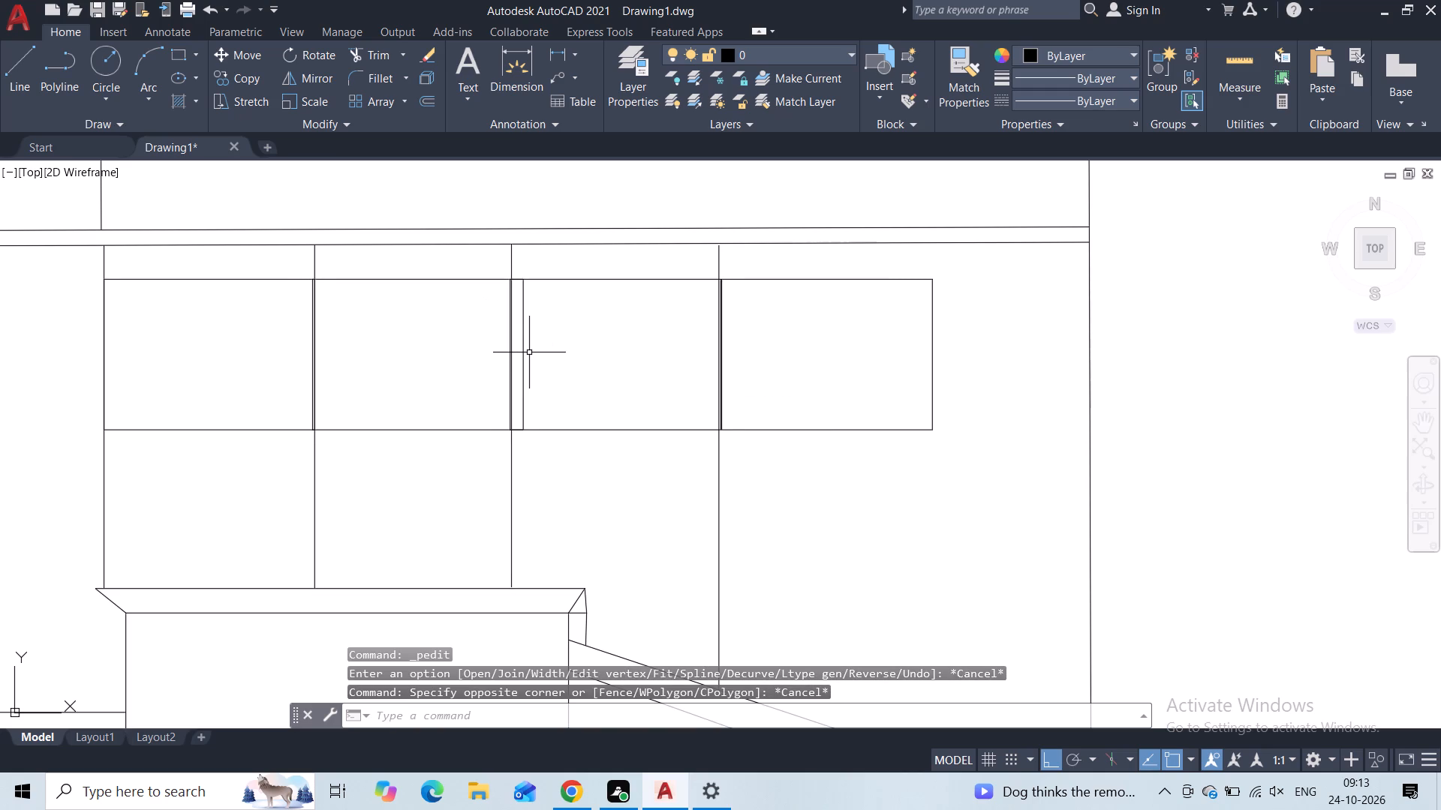
pyautogui.click(524, 361)
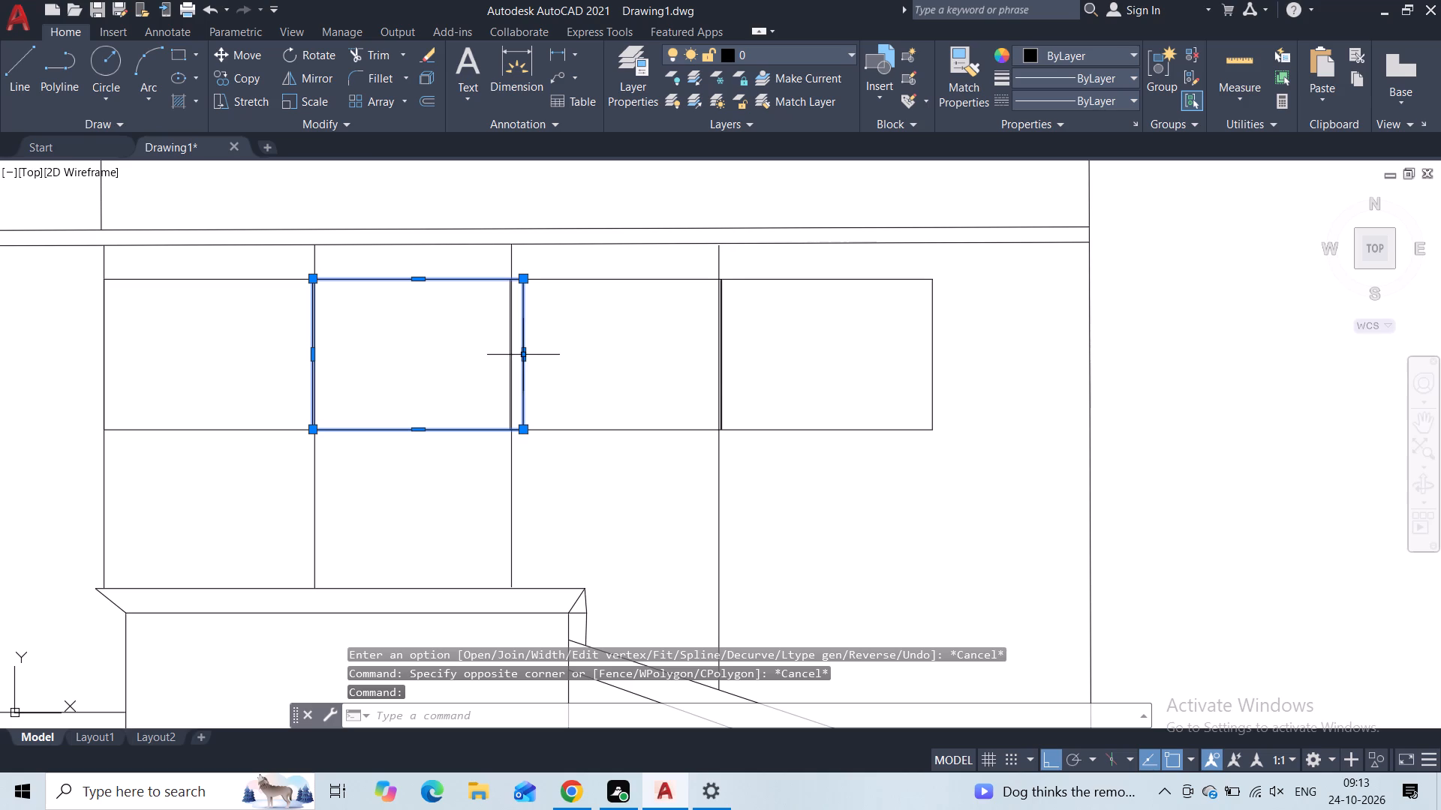
pyautogui.click(522, 352)
pyautogui.click(507, 359)
pyautogui.press('Escape')
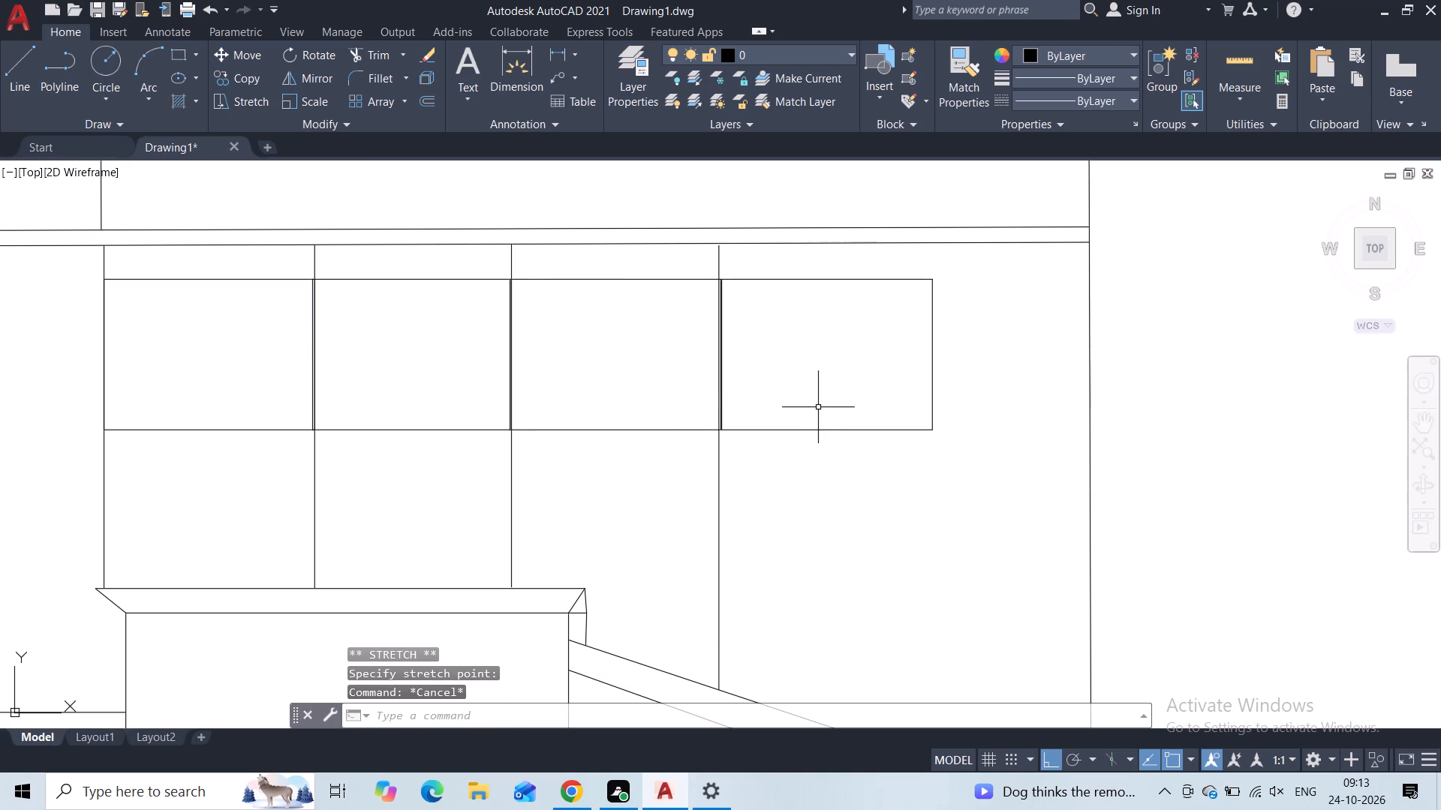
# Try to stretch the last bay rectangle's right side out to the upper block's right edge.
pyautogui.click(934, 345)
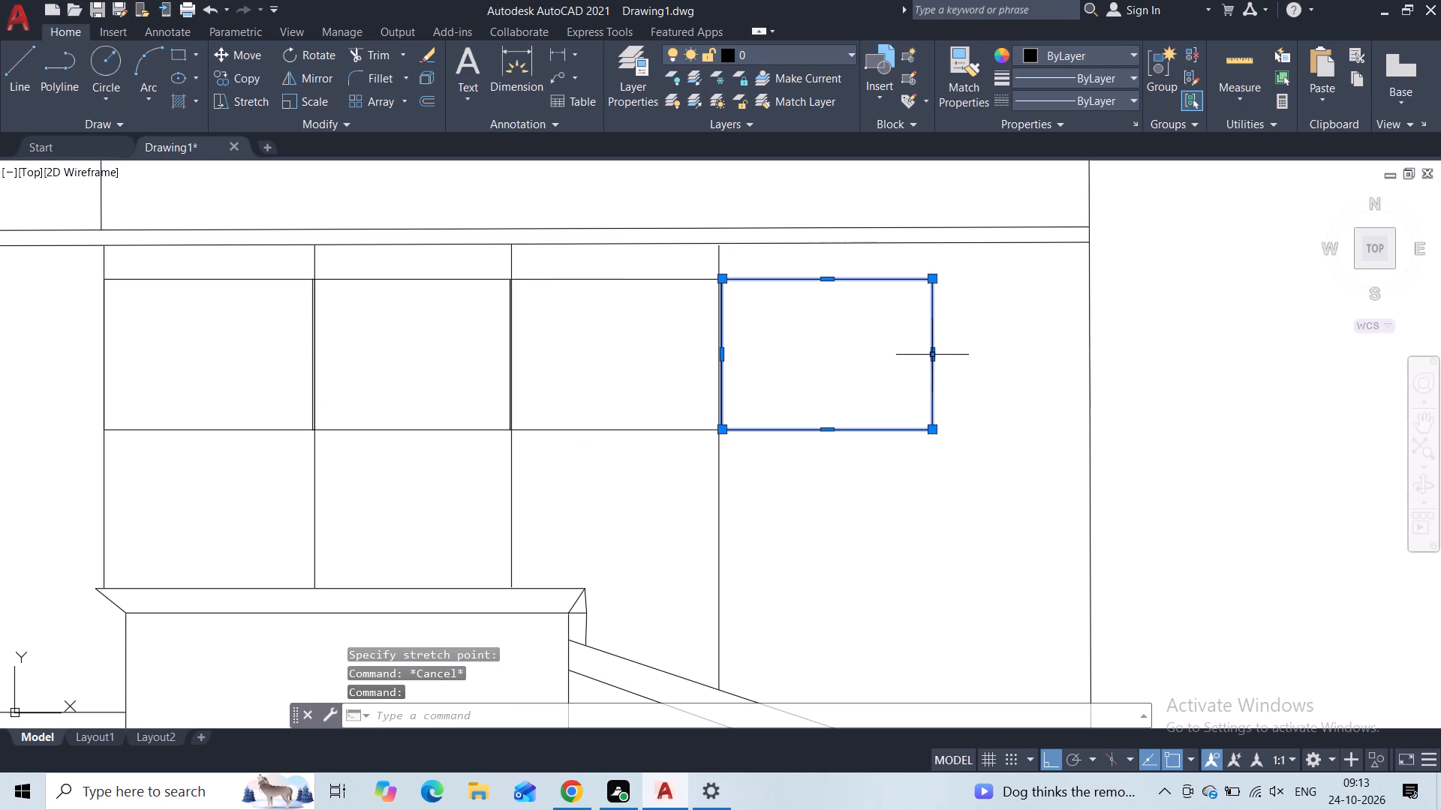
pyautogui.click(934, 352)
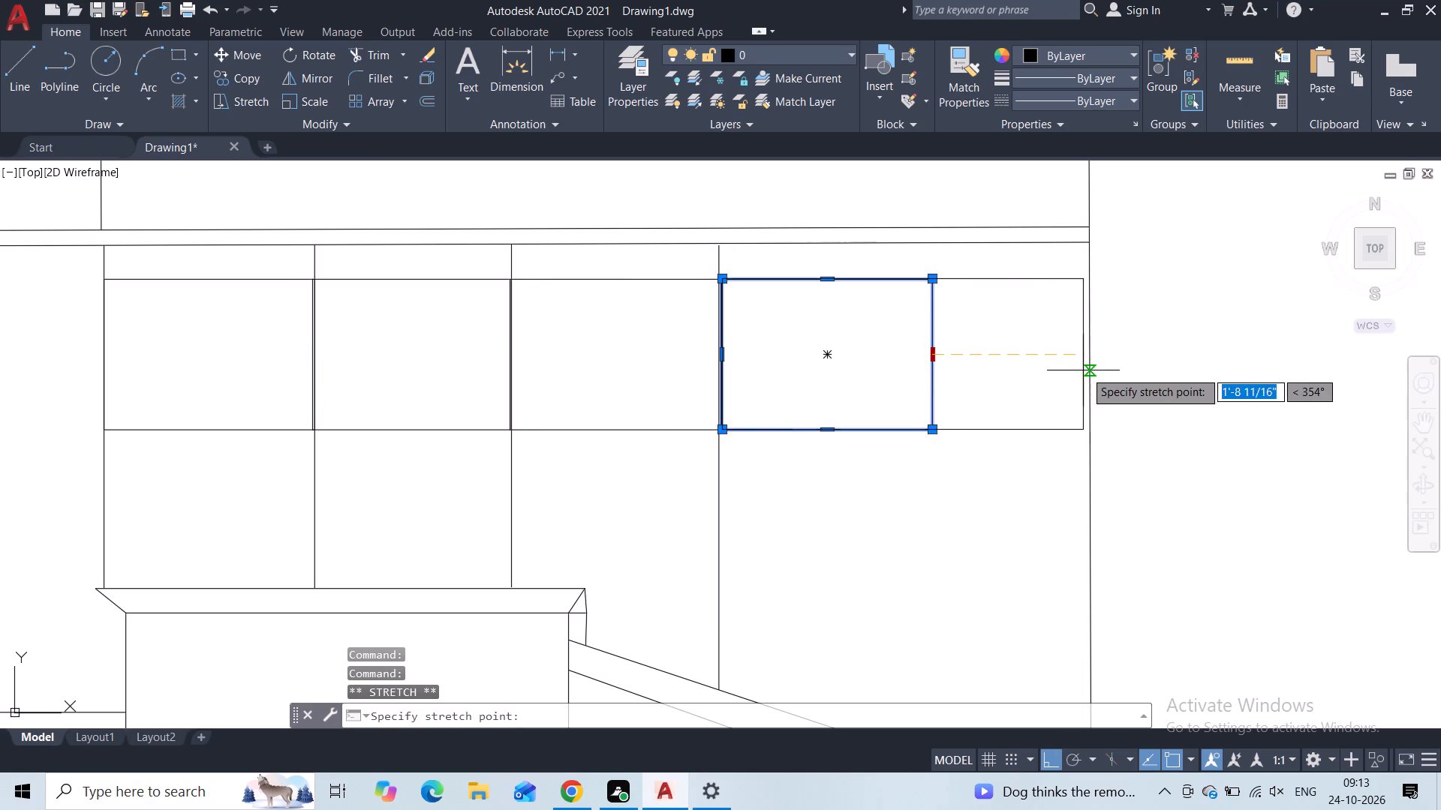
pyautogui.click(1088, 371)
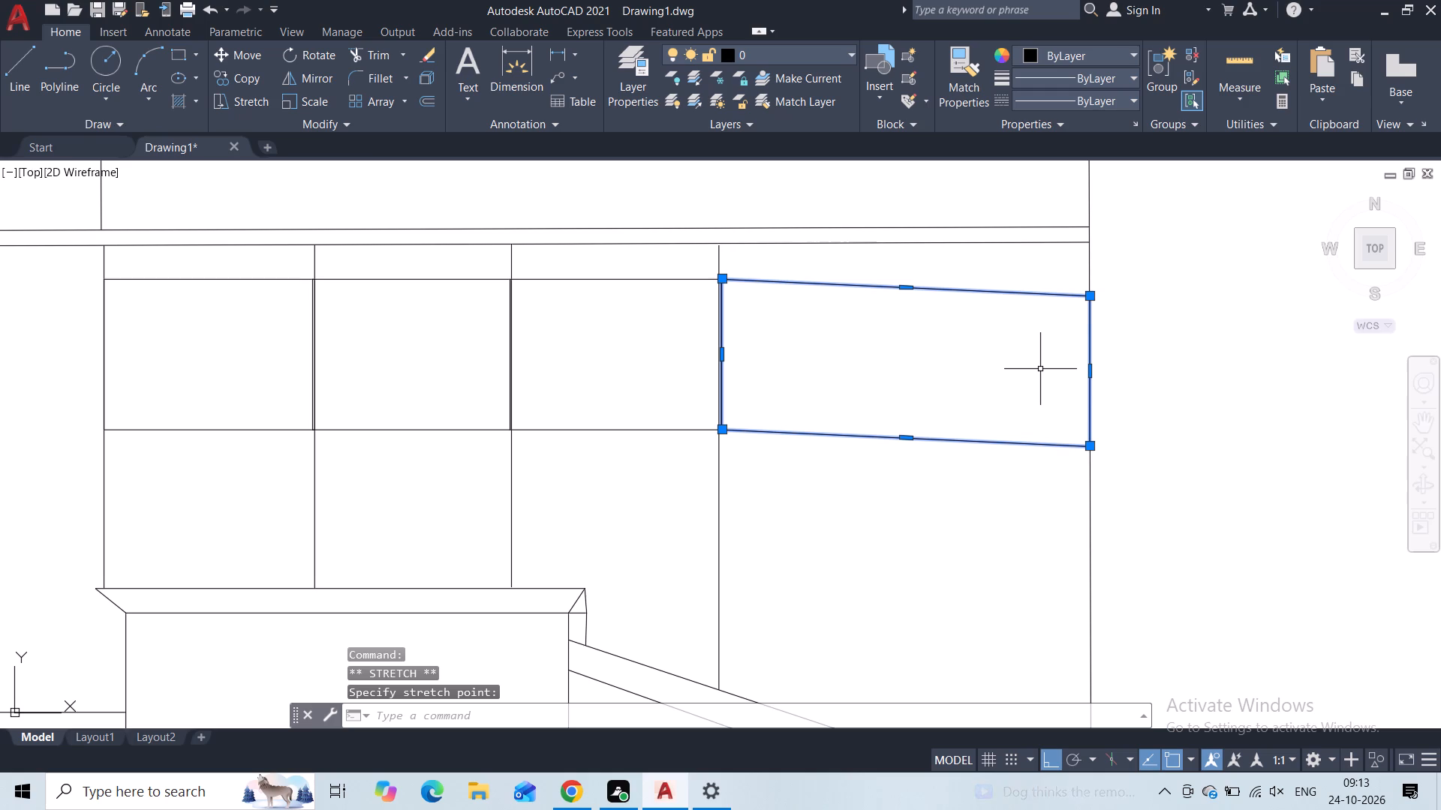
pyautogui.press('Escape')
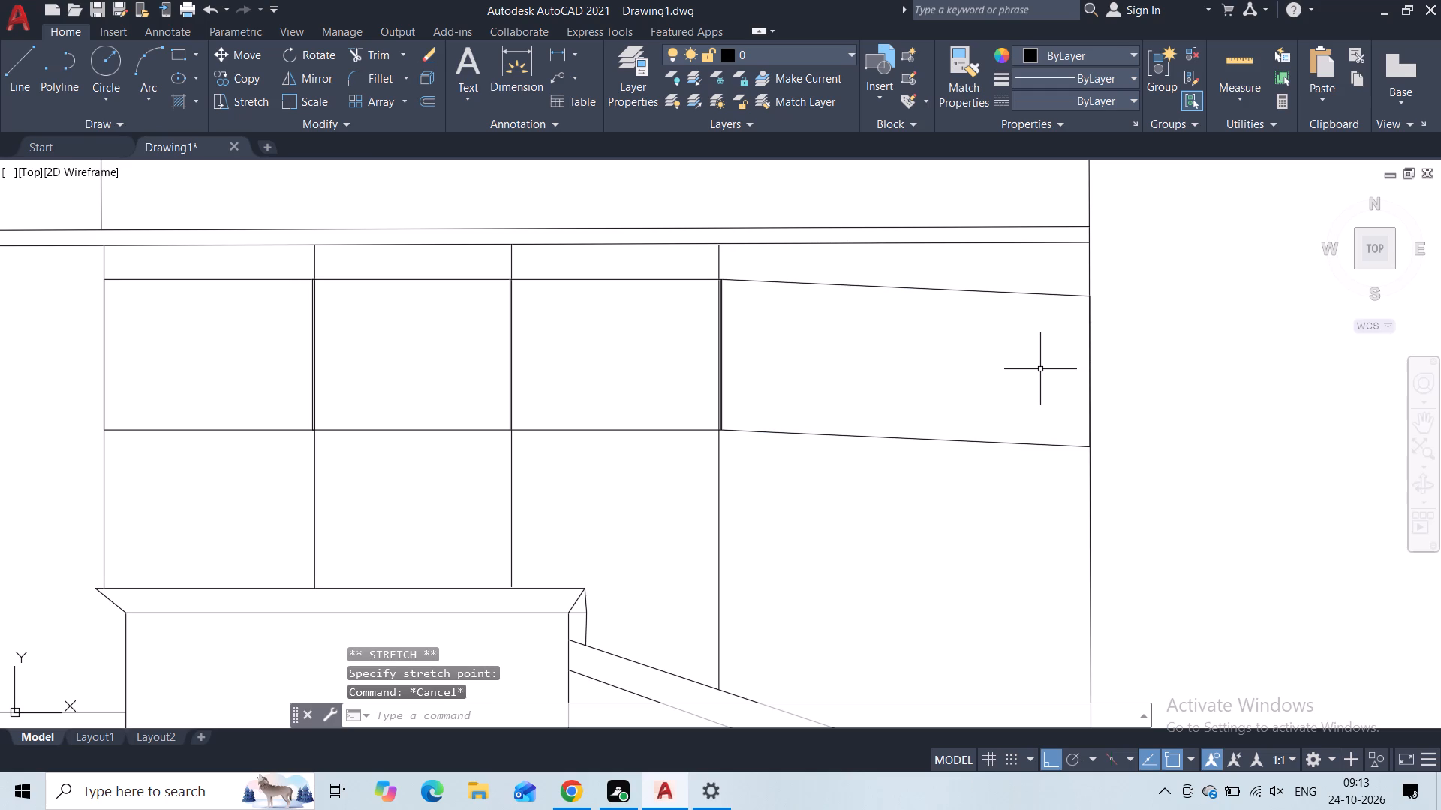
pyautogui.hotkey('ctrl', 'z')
# Stretch the last bay rectangle's right side straight across to the upper block's right edge, keeping its top and bottom horizontal.
pyautogui.click(969, 335)
pyautogui.click(910, 335)
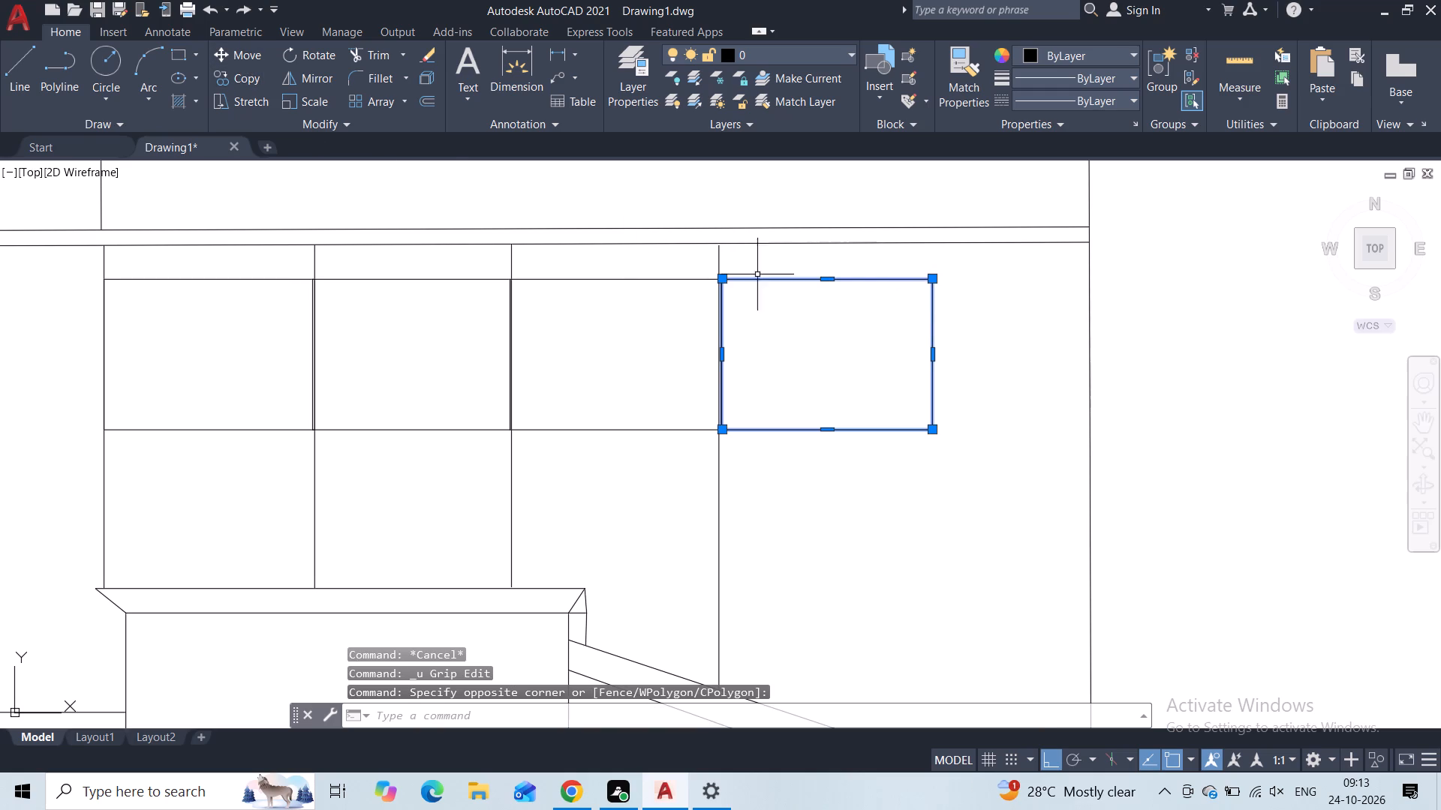
pyautogui.click(937, 352)
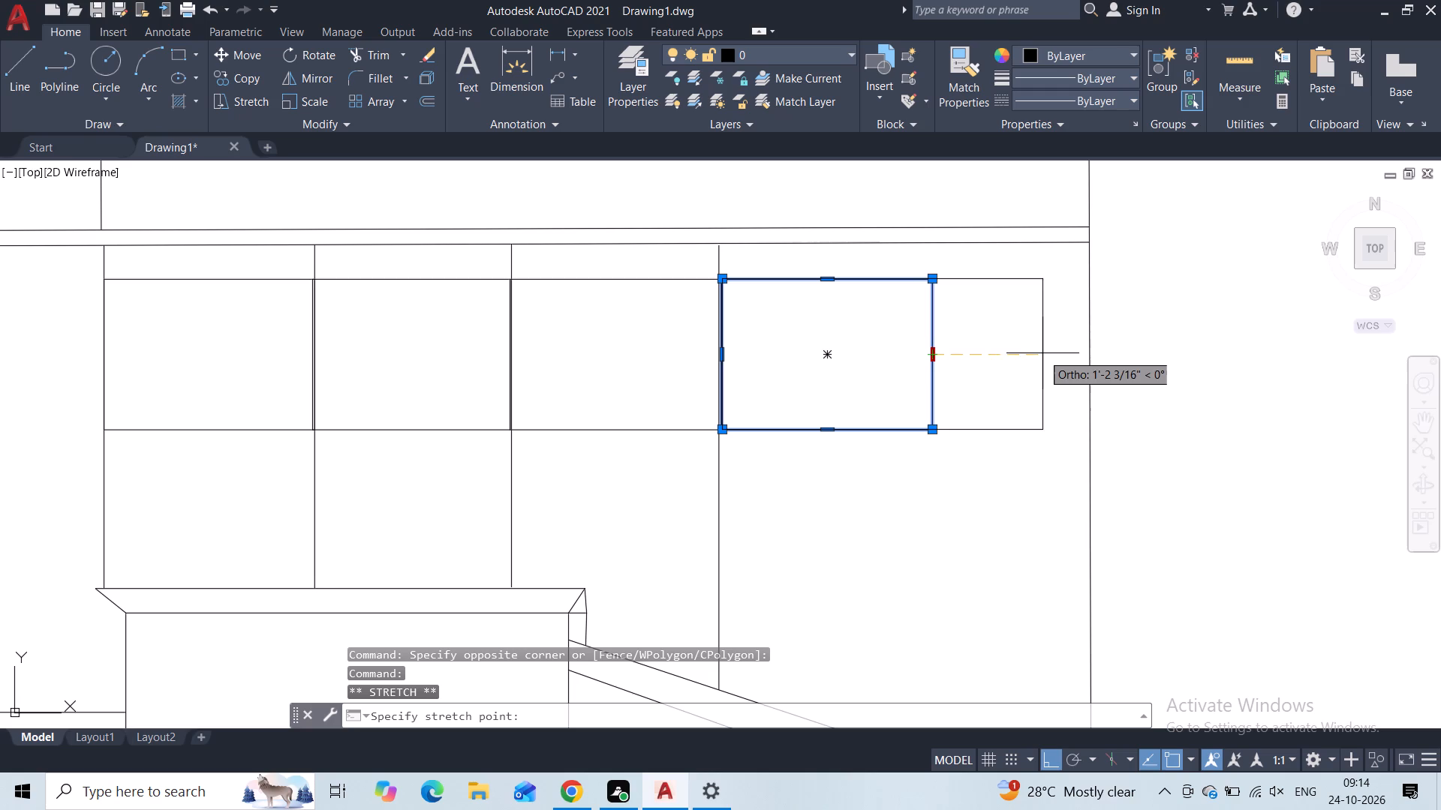
pyautogui.click(1086, 354)
pyautogui.press('Escape')
# Hatch the wall under the sloping roof with the AR-B816 block pattern at scale 4.5.
pyautogui.scroll(-1, 1054, 346)
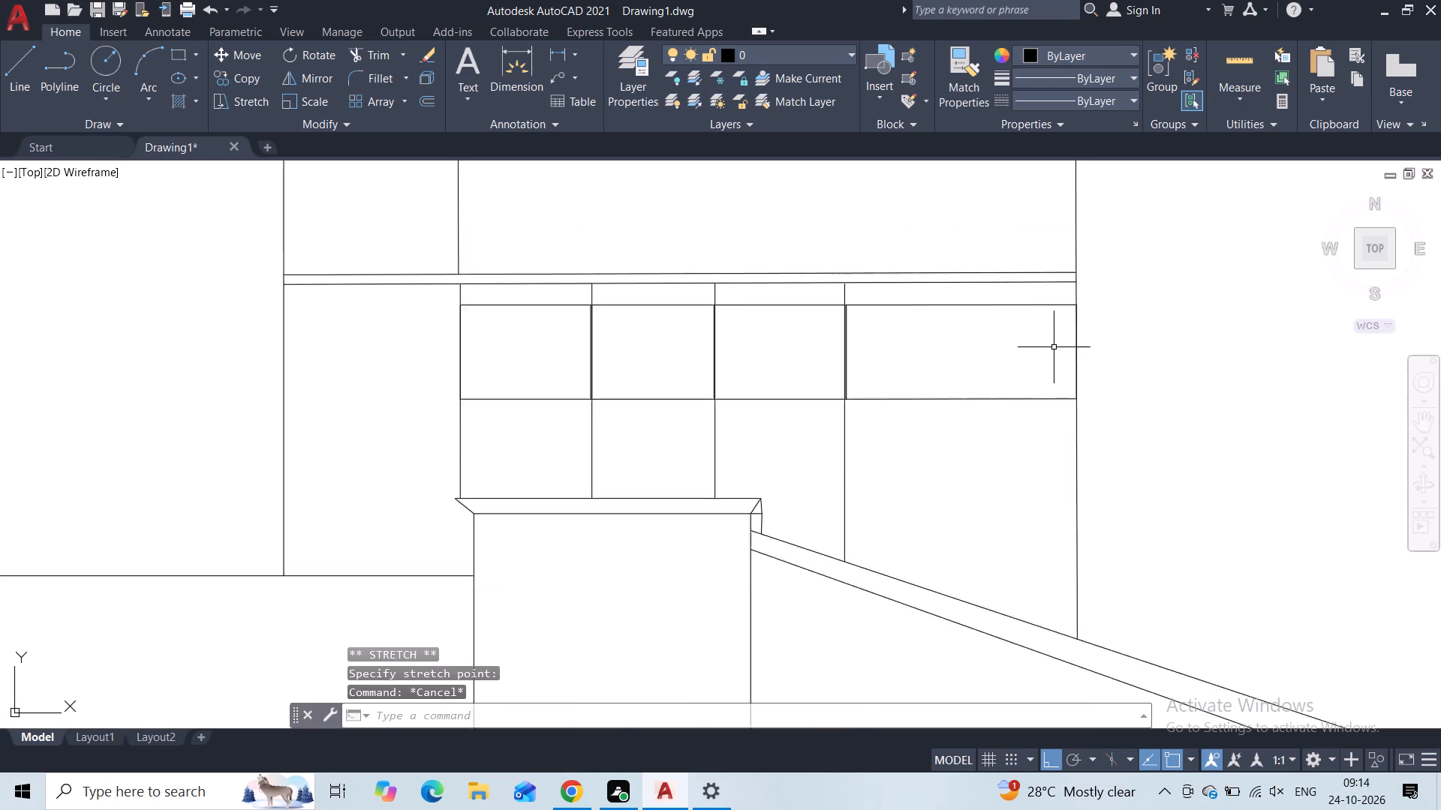
pyautogui.scroll(-1, 1053, 347)
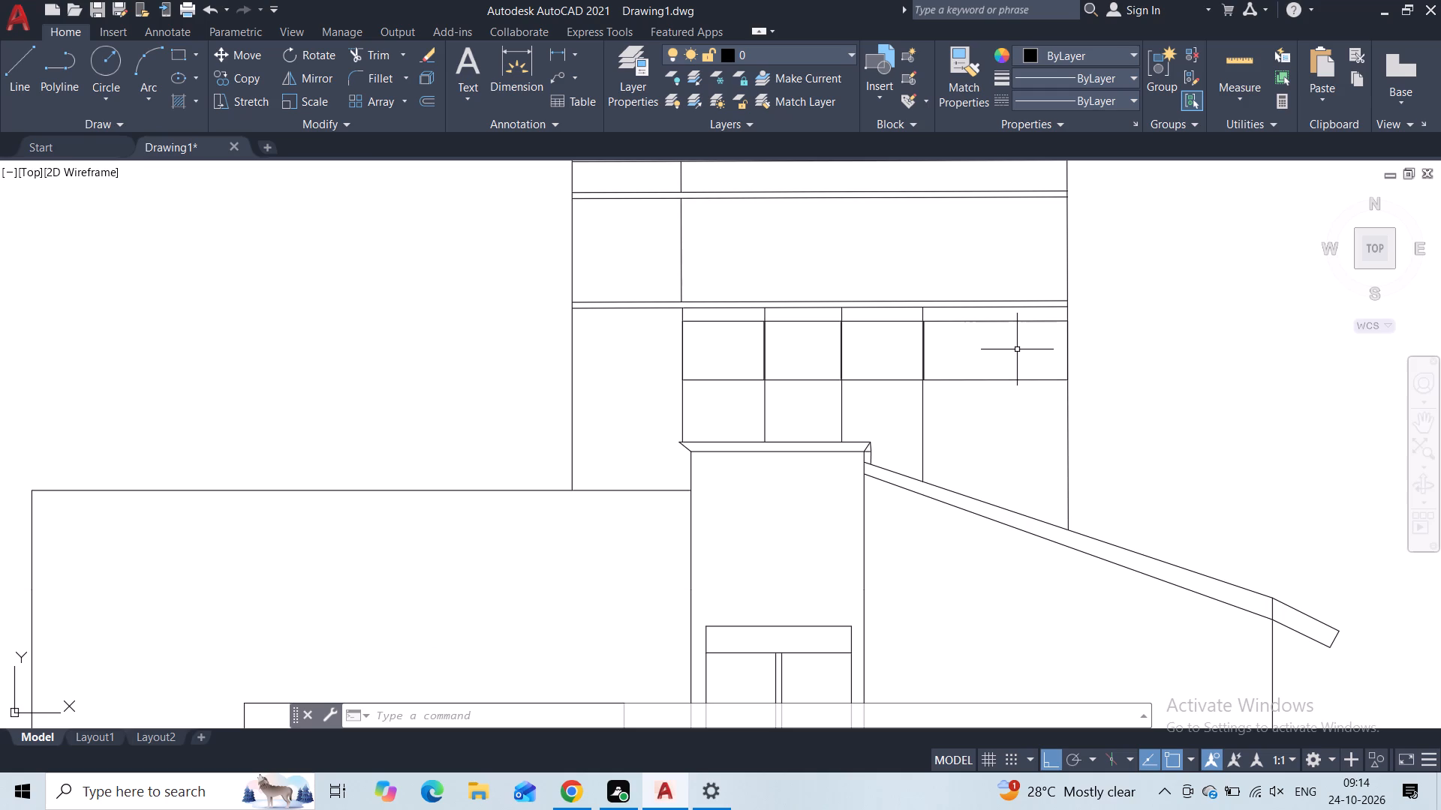
pyautogui.scroll(-2, 1012, 410)
pyautogui.moveTo(1046, 490); pyautogui.dragTo(754, 299, button='middle')
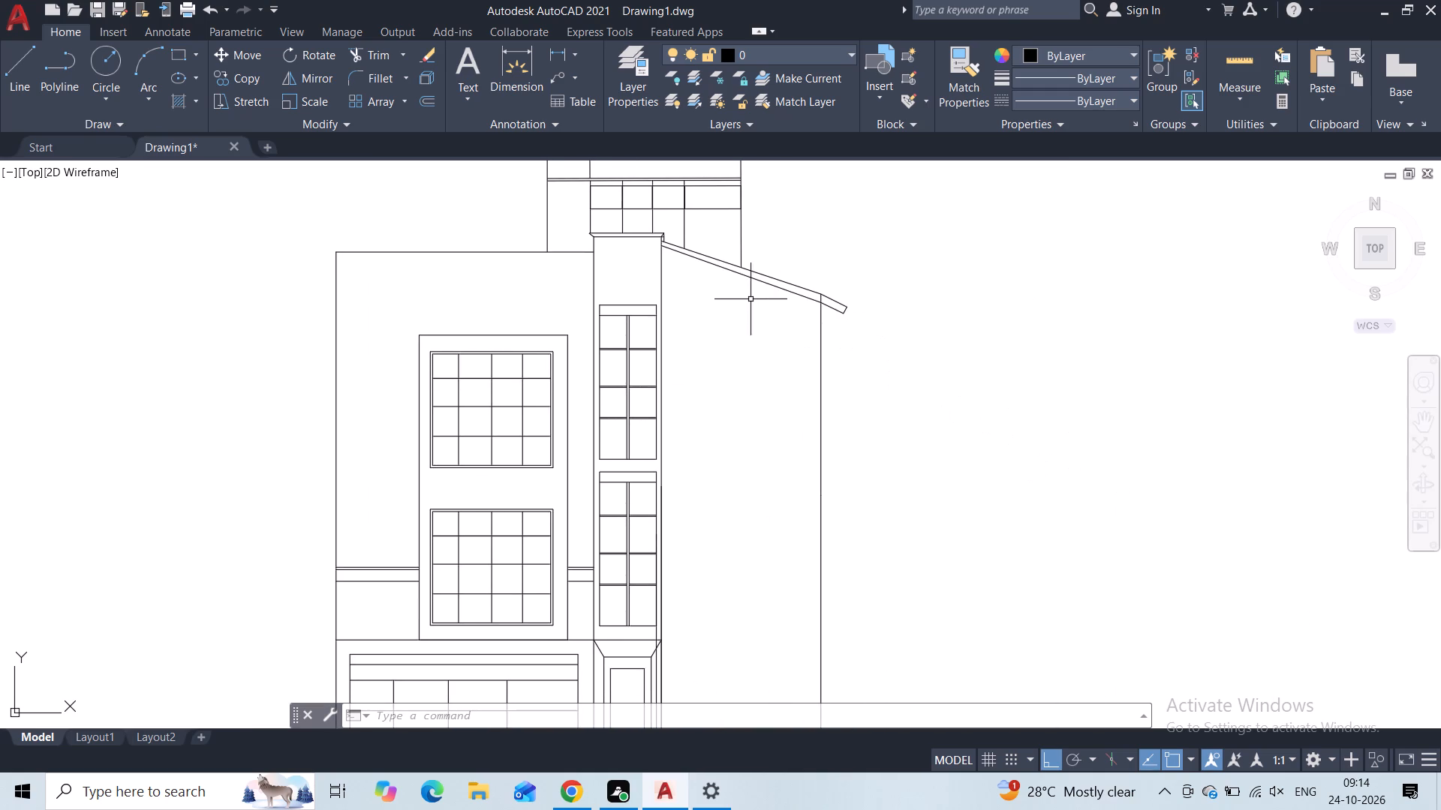
pyautogui.press('h')
pyautogui.click(776, 334)
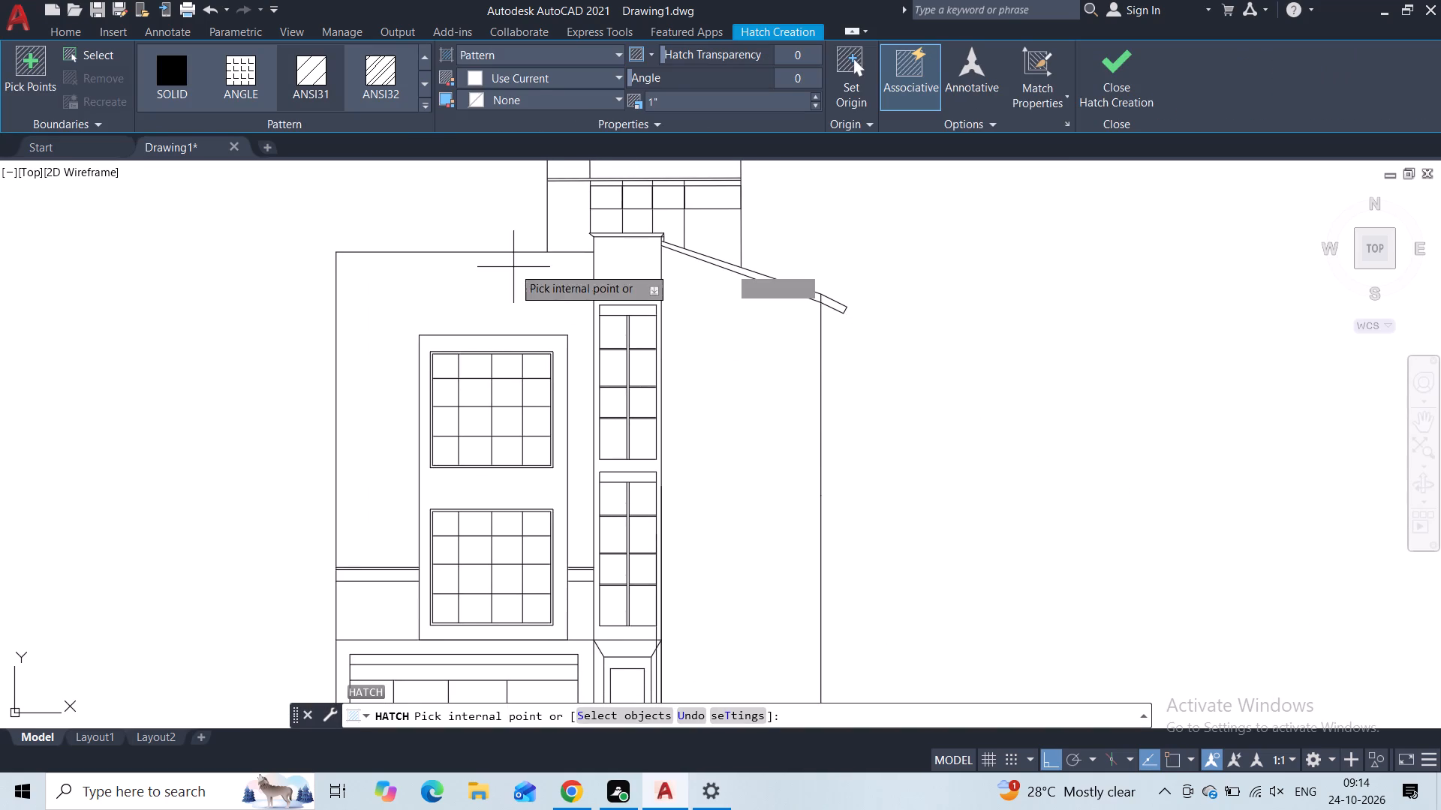
pyautogui.click(425, 104)
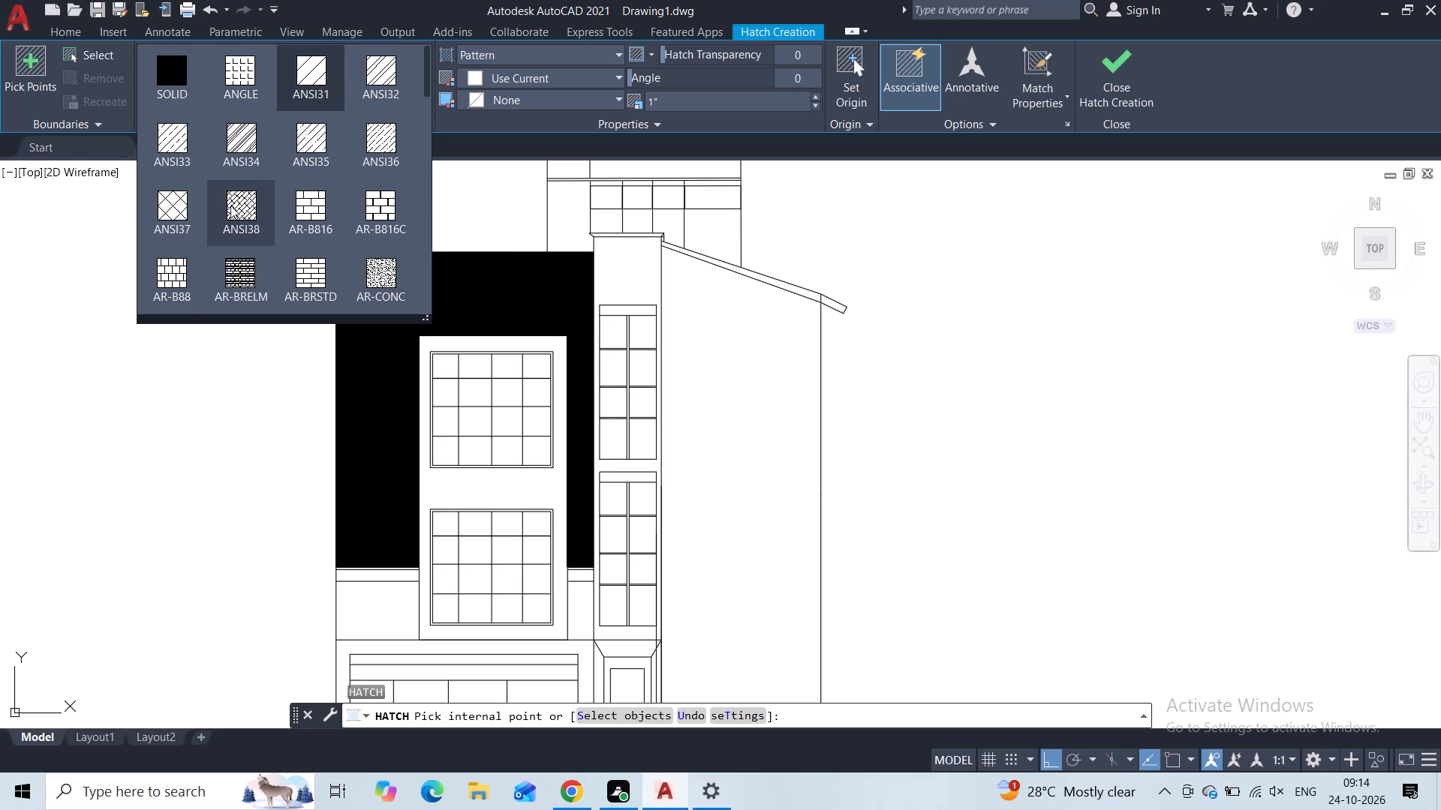
pyautogui.click(303, 215)
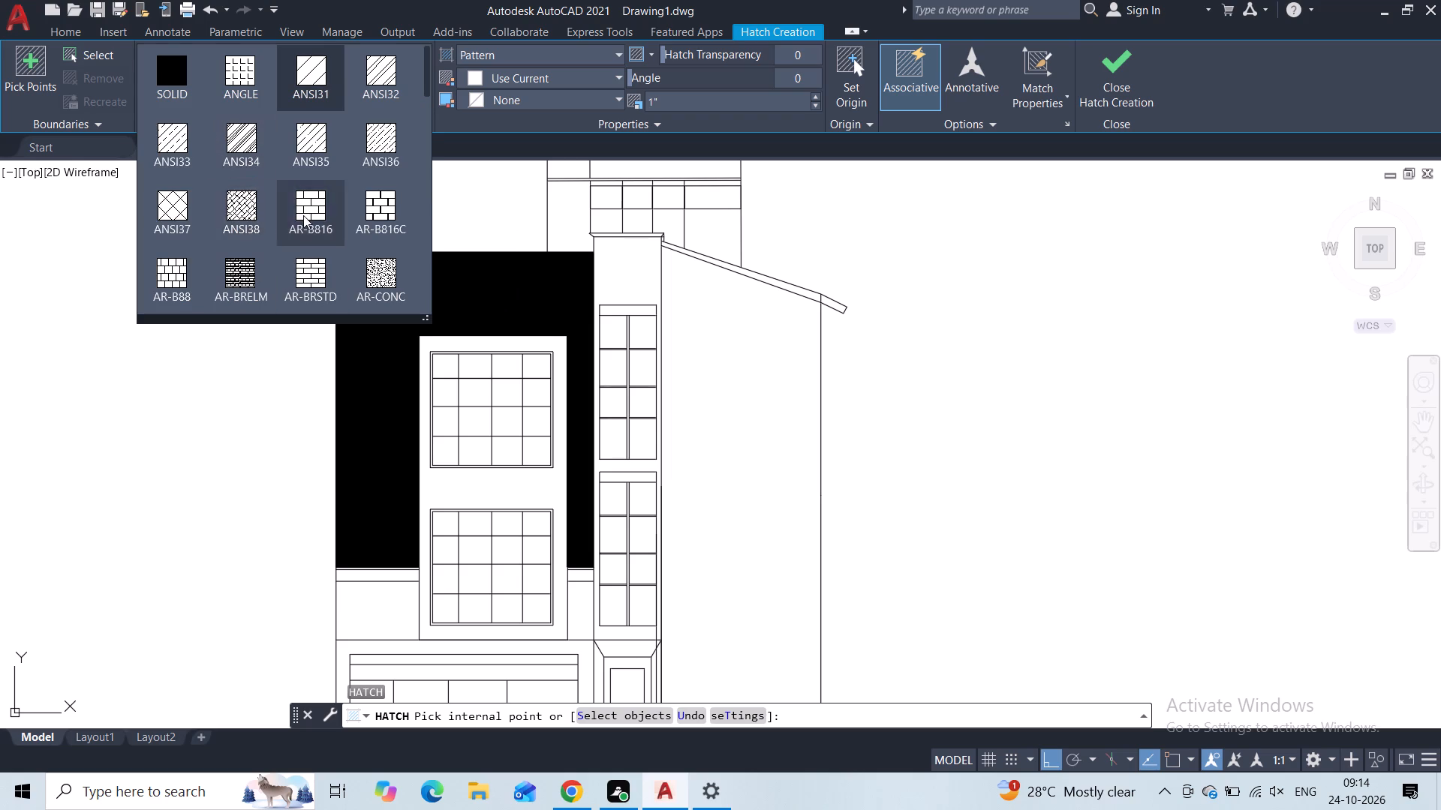
pyautogui.click(748, 373)
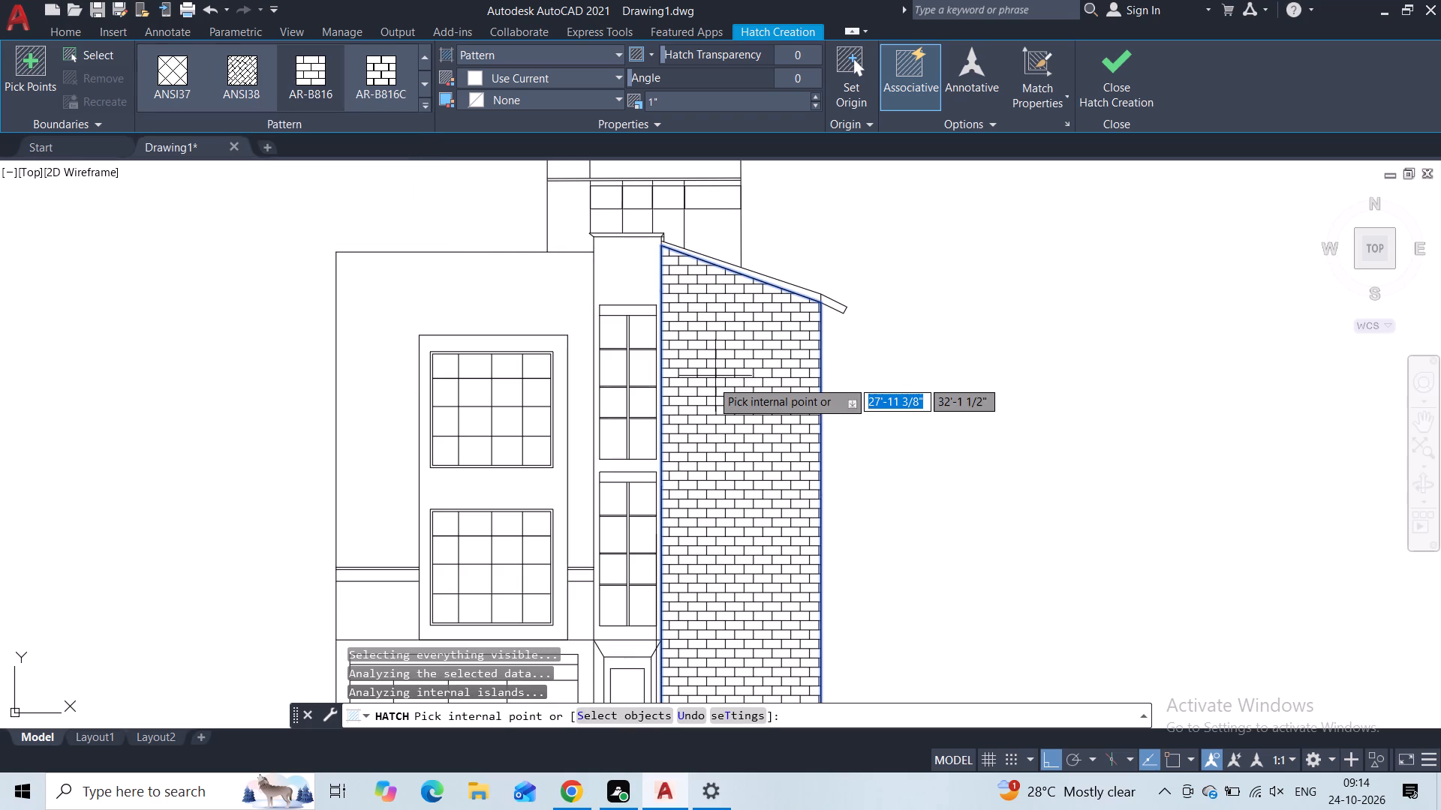
pyautogui.click(812, 97)
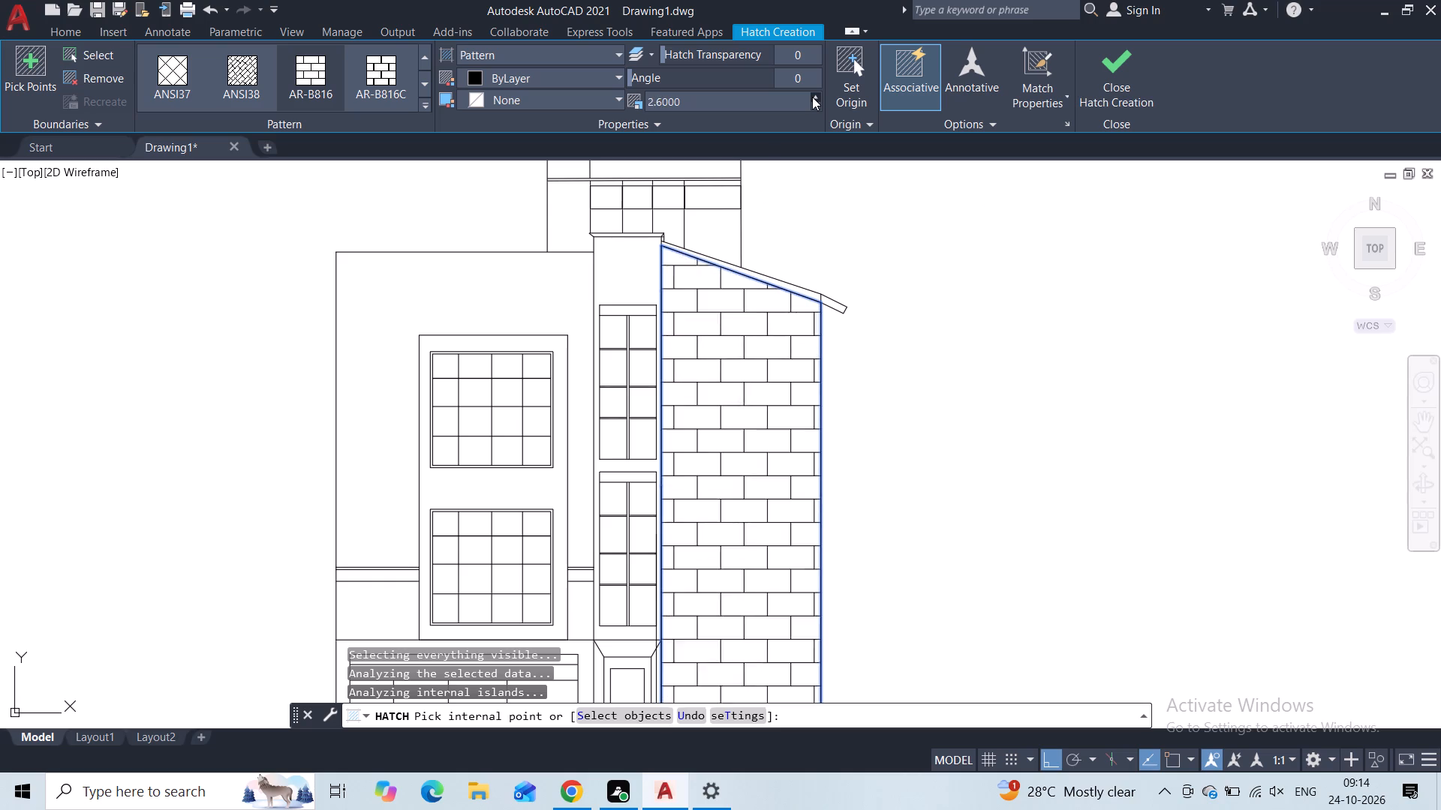
pyautogui.scroll(-2, 837, 253)
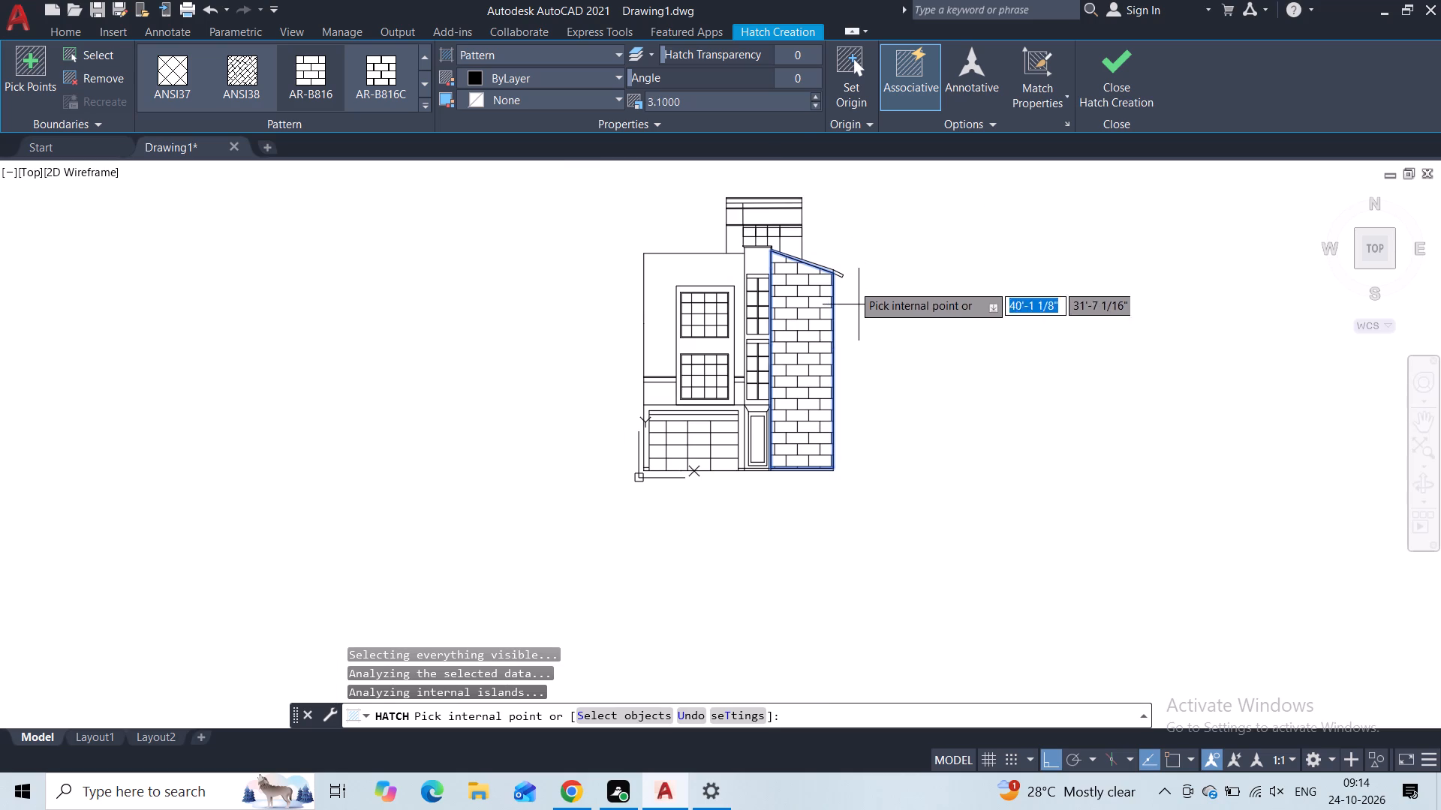
pyautogui.click(813, 97)
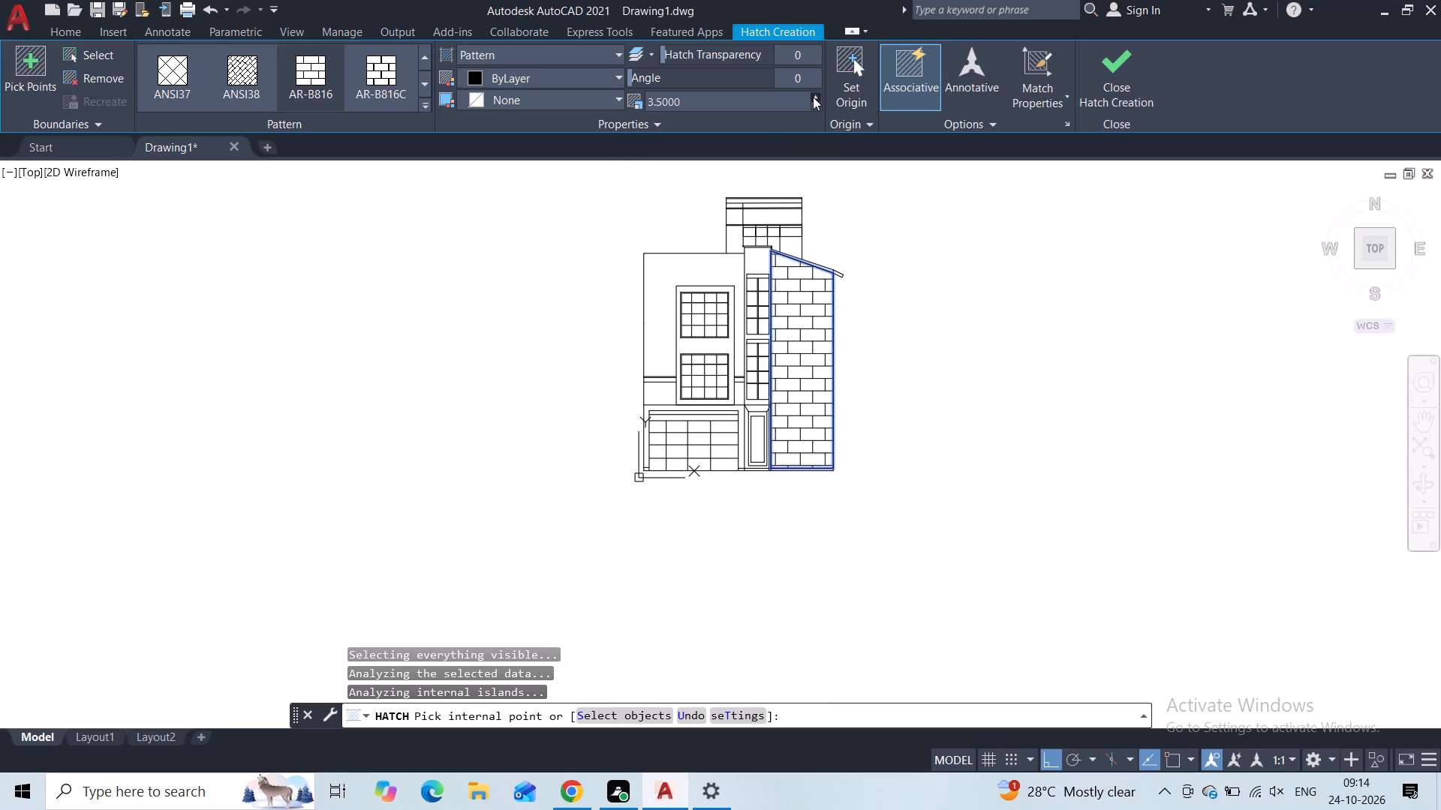
pyautogui.click(1085, 100)
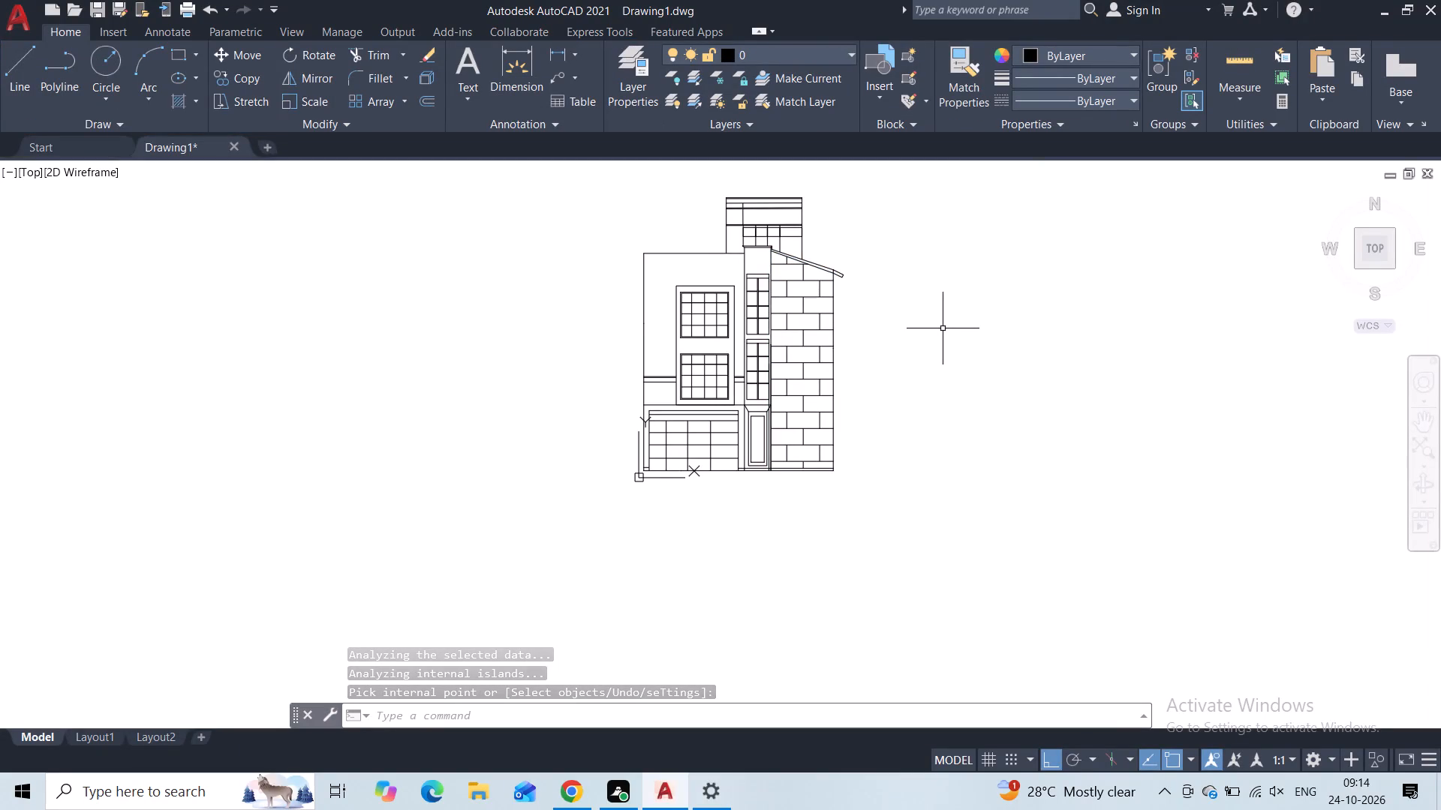
# Hatch the narrow capped wall around its two gridded windows with the AR-B816 pattern at scale 0.75.
pyautogui.scroll(2, 774, 283)
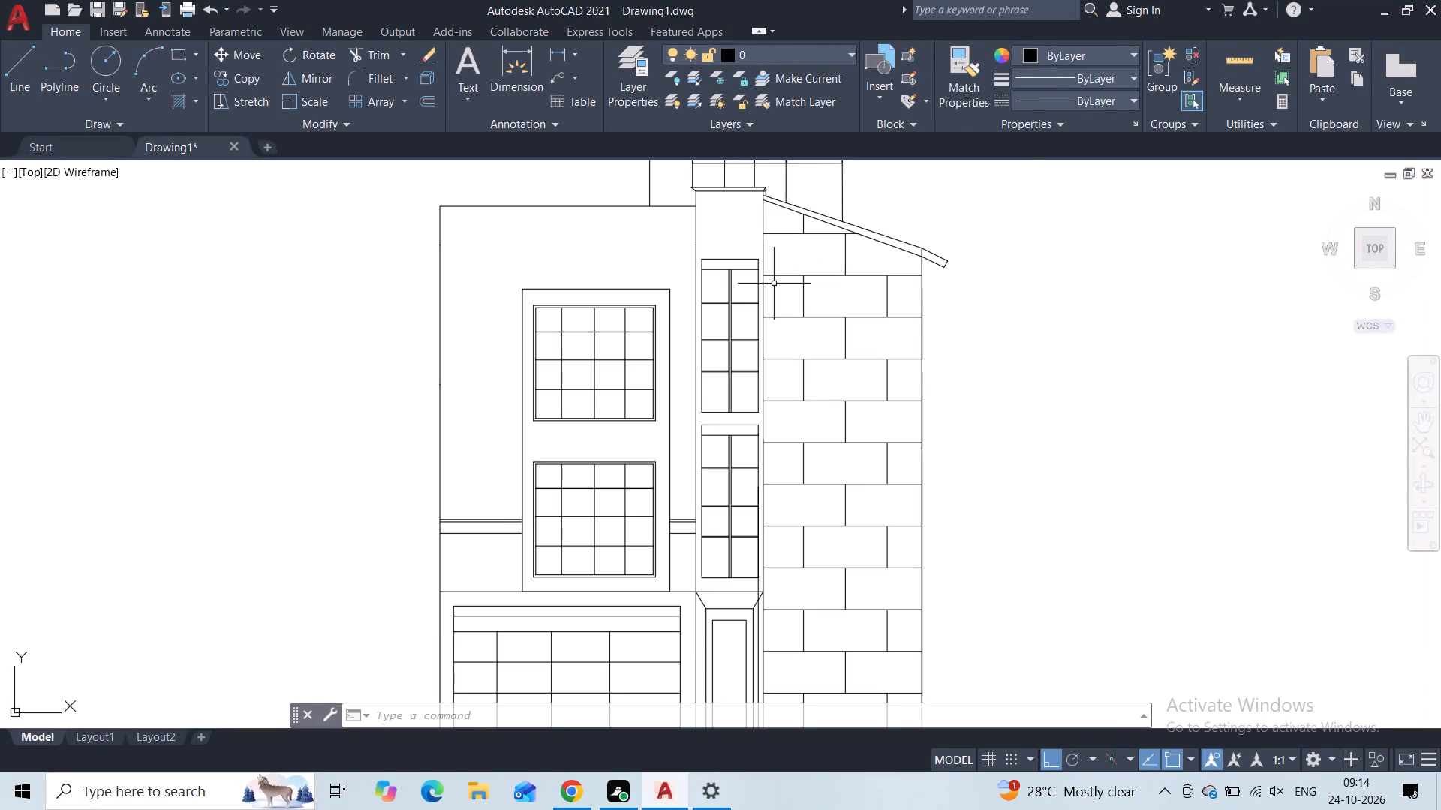
pyautogui.scroll(1, 745, 245)
pyautogui.press('h')
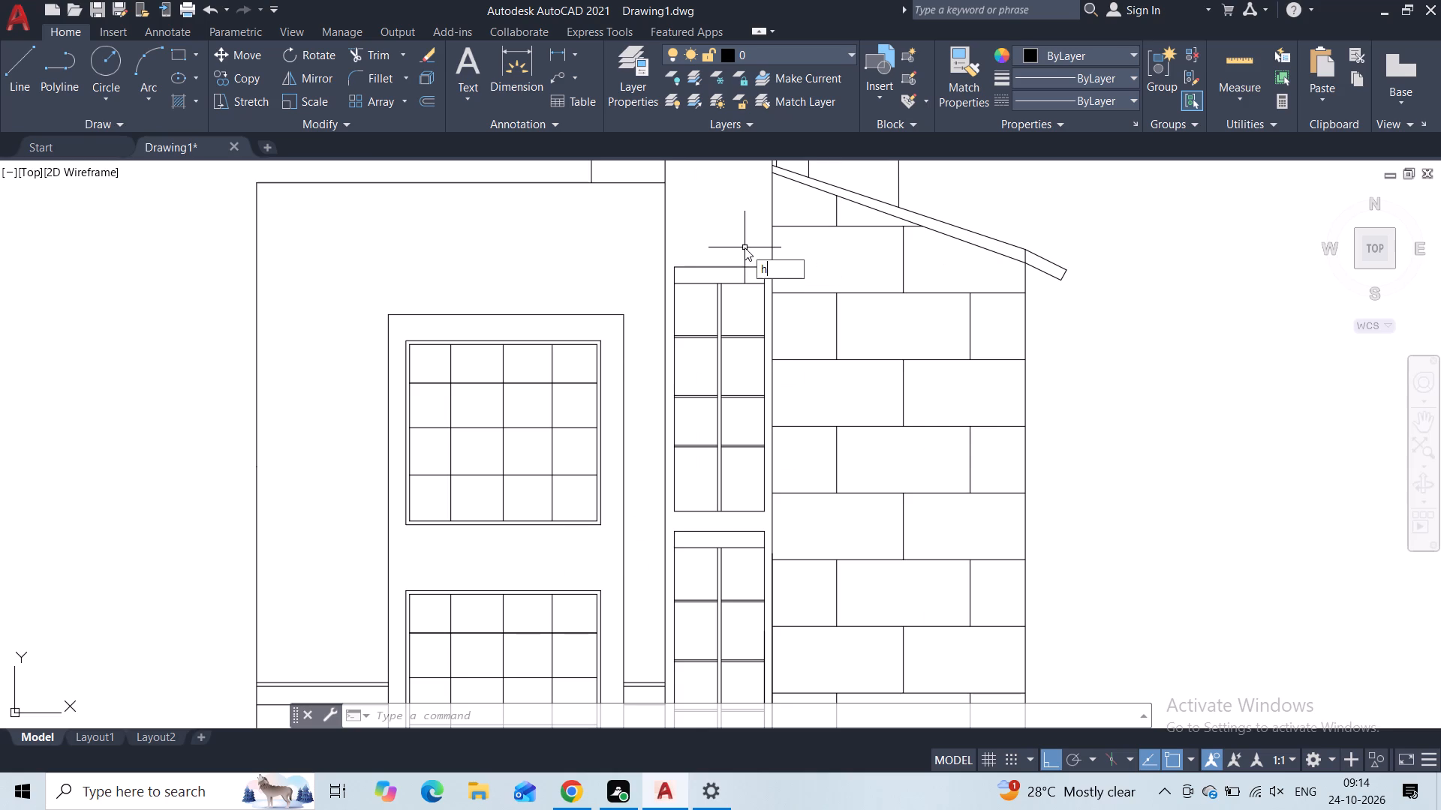
pyautogui.click(824, 286)
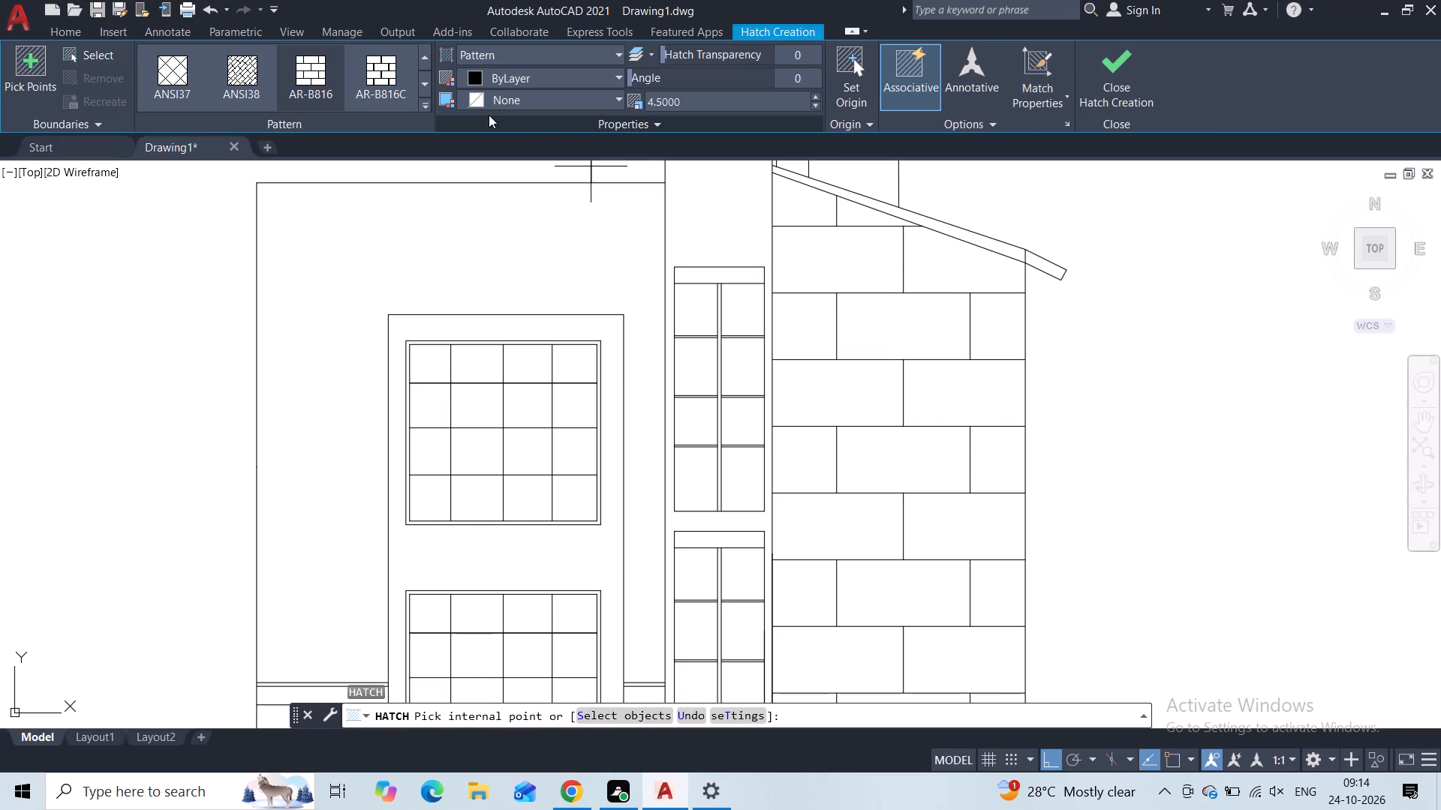
pyautogui.click(743, 228)
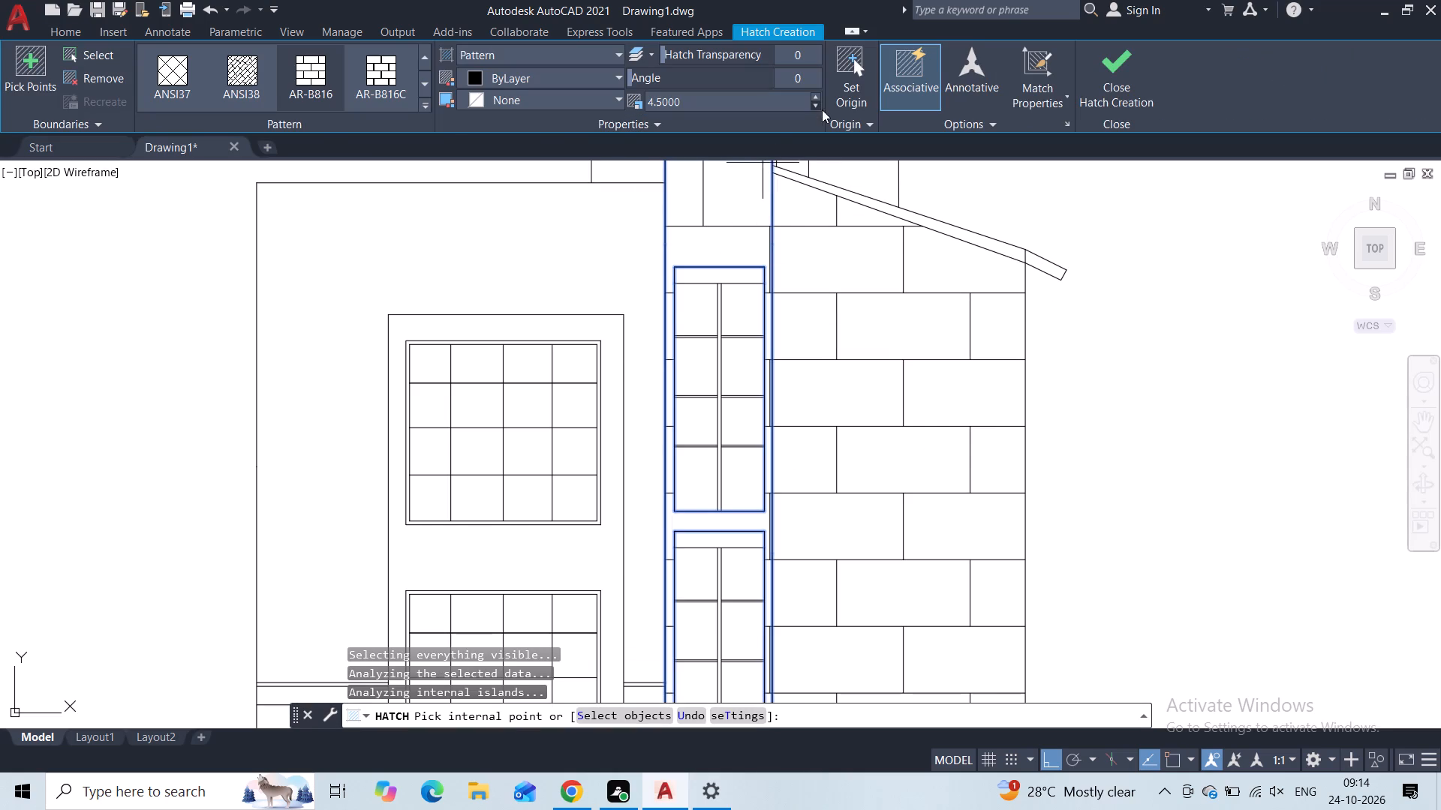
pyautogui.click(815, 109)
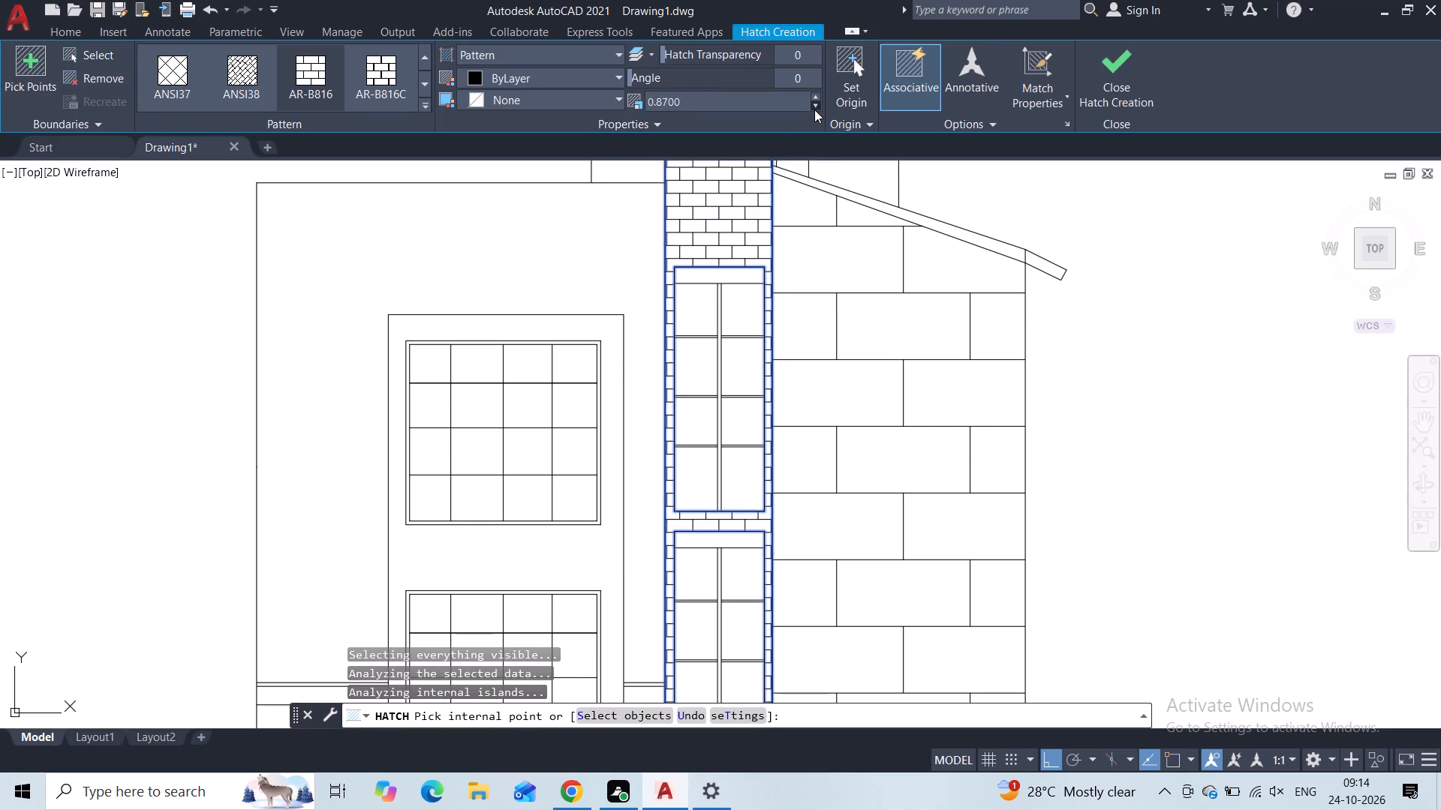
pyautogui.scroll(-1, 1121, 379)
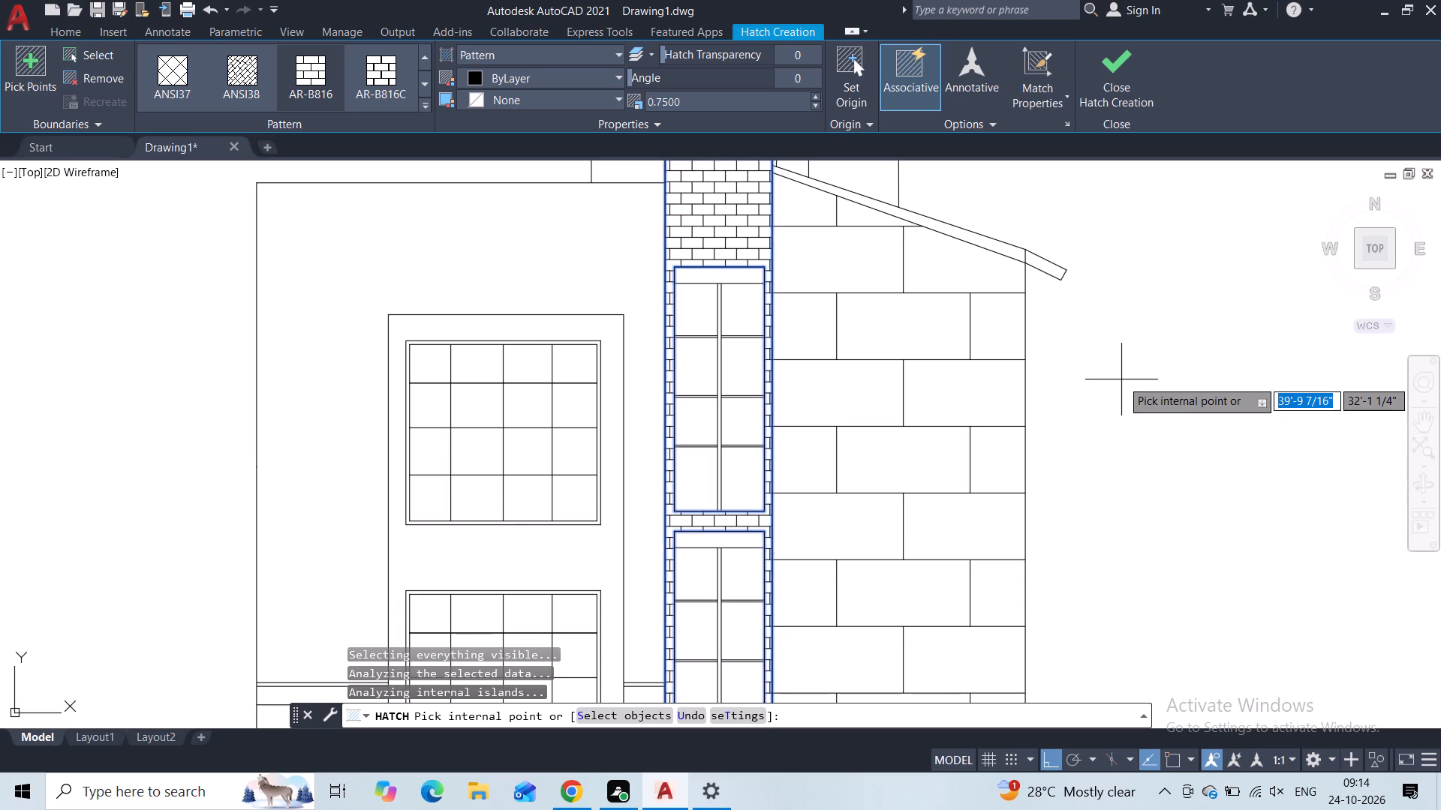
pyautogui.scroll(-2, 1119, 382)
pyautogui.moveTo(1136, 449); pyautogui.dragTo(1115, 402, button='middle')
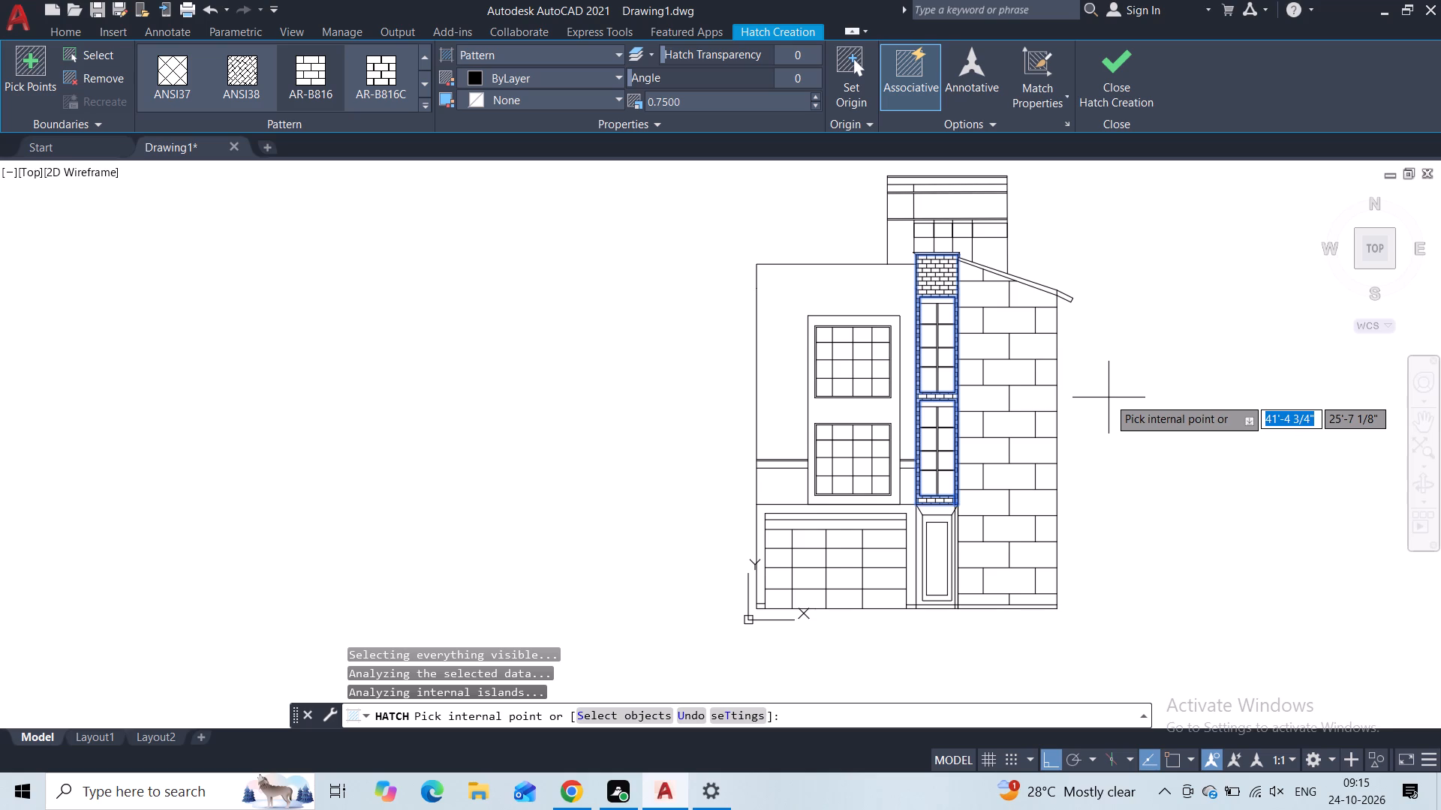
pyautogui.click(1111, 77)
# Draw connected lines up from the ledge beside the large window surround, across the narrow wall's lower window, and down to that window's bottom edge.
pyautogui.scroll(4, 913, 502)
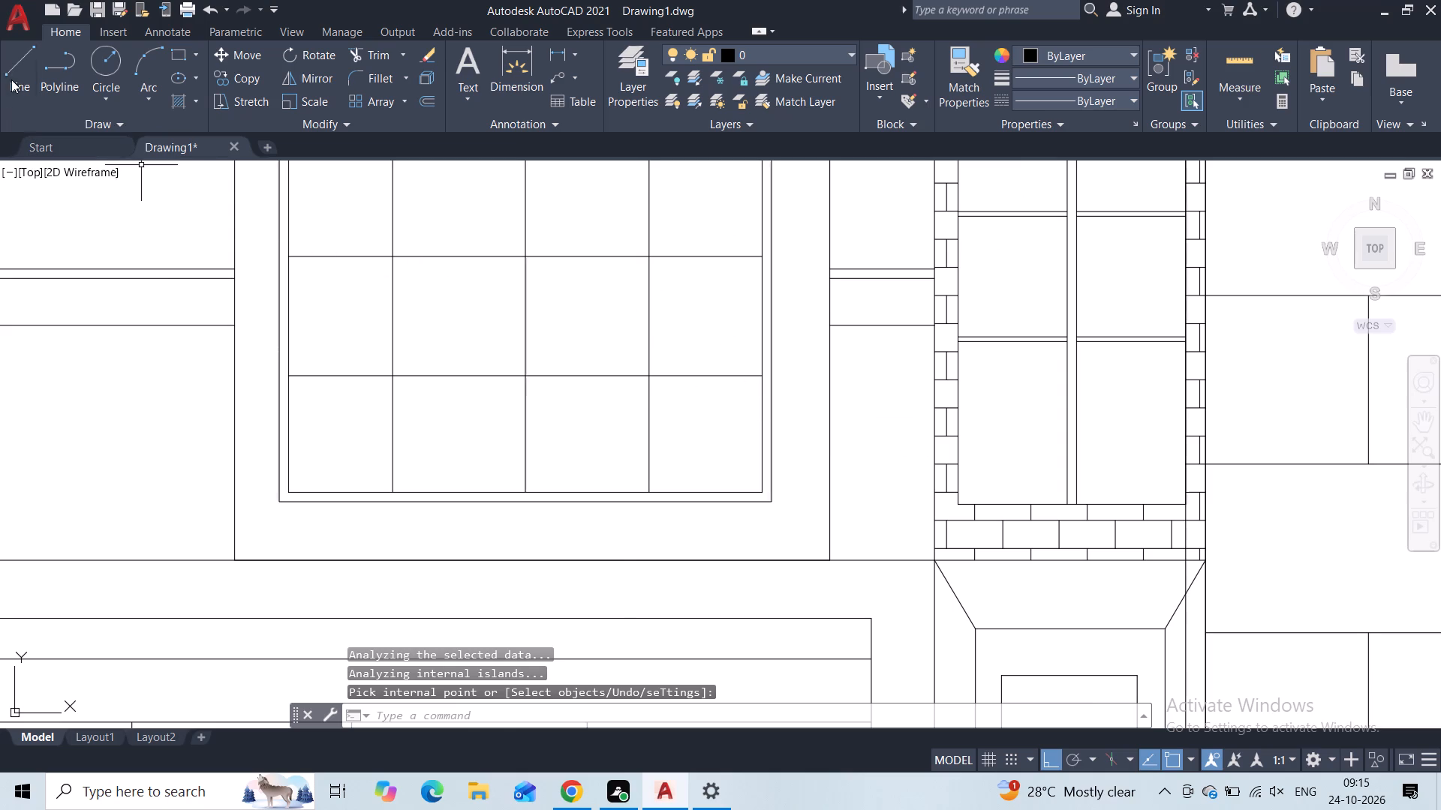
pyautogui.click(11, 79)
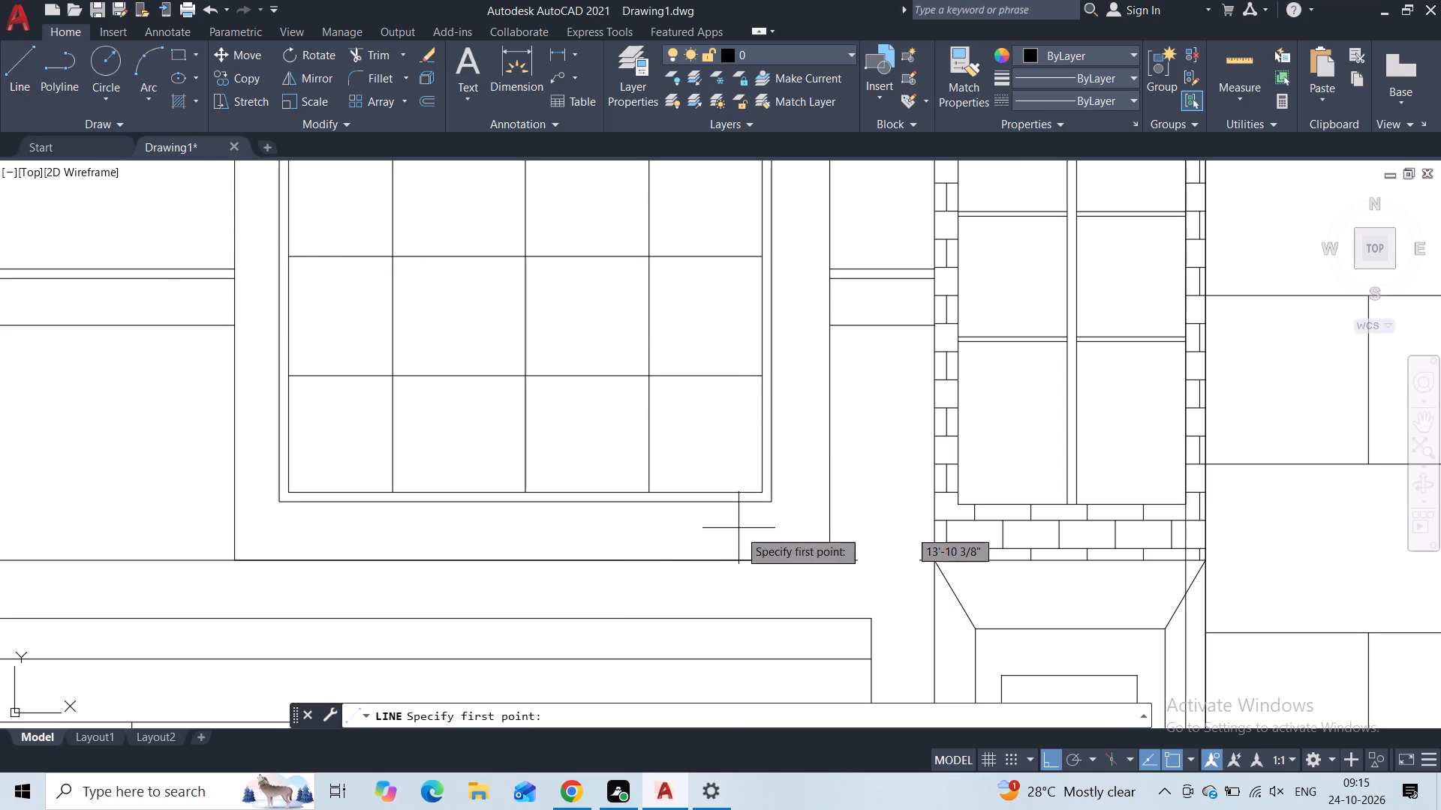
pyautogui.click(853, 553)
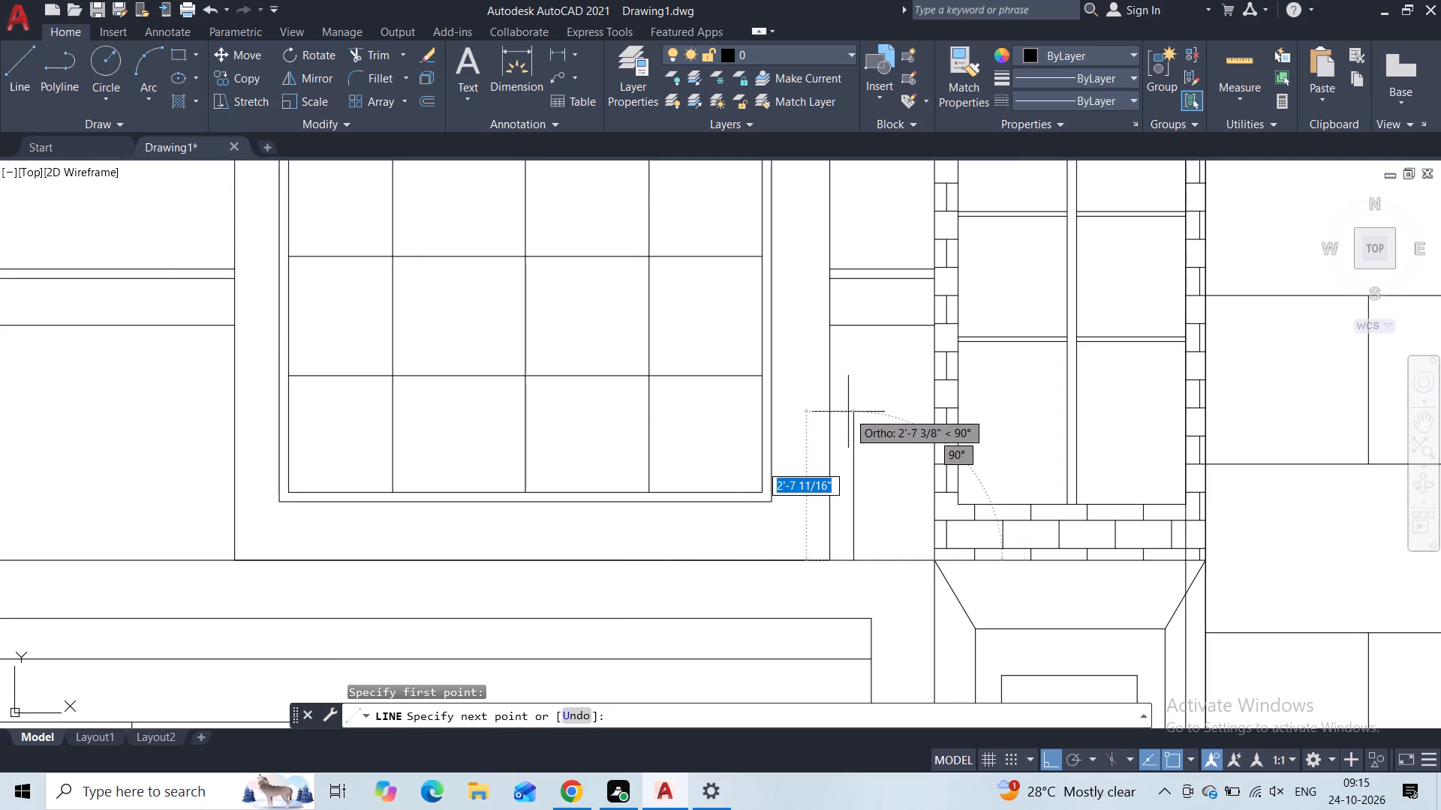
pyautogui.click(856, 373)
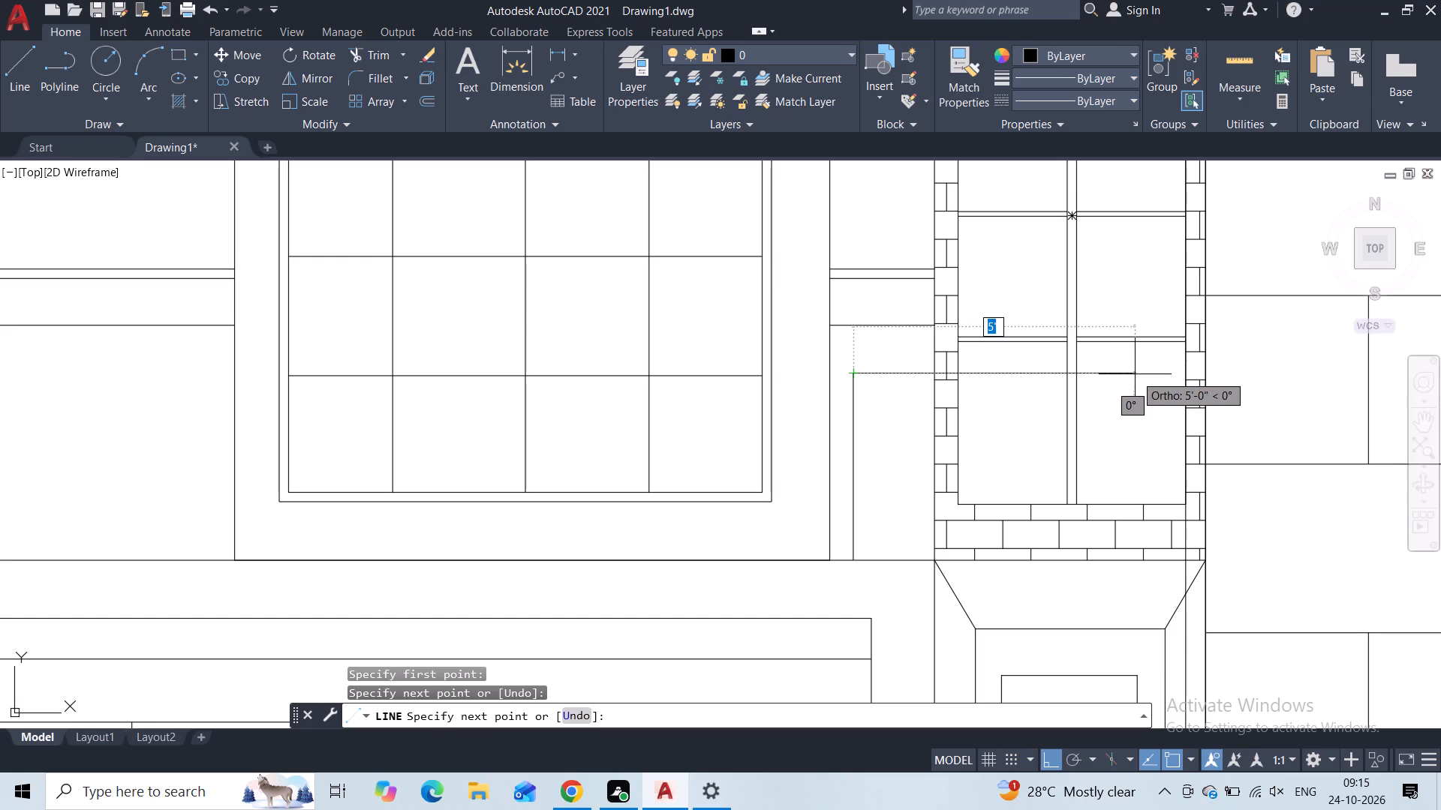
pyautogui.click(1154, 375)
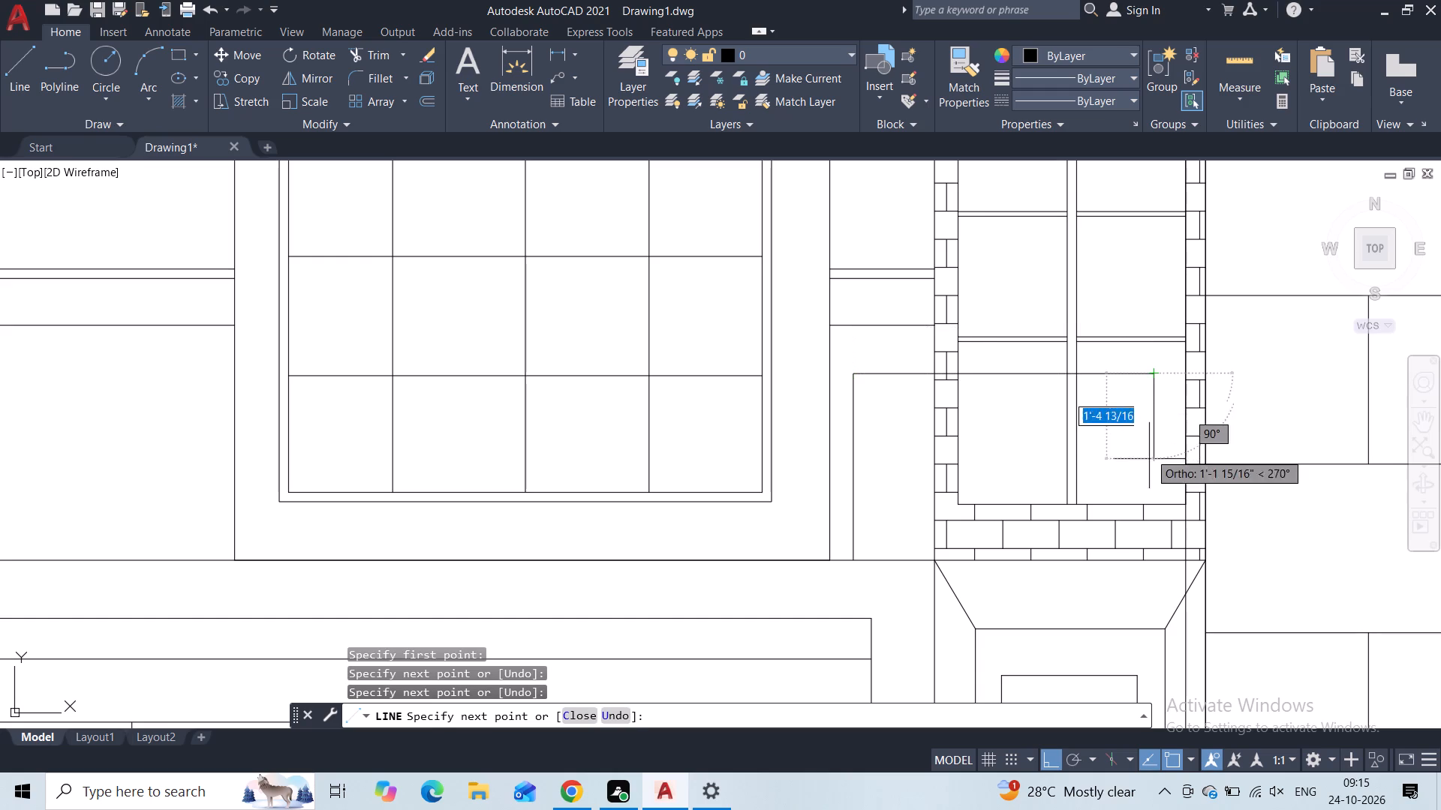
pyautogui.click(1157, 497)
pyautogui.press('Escape')
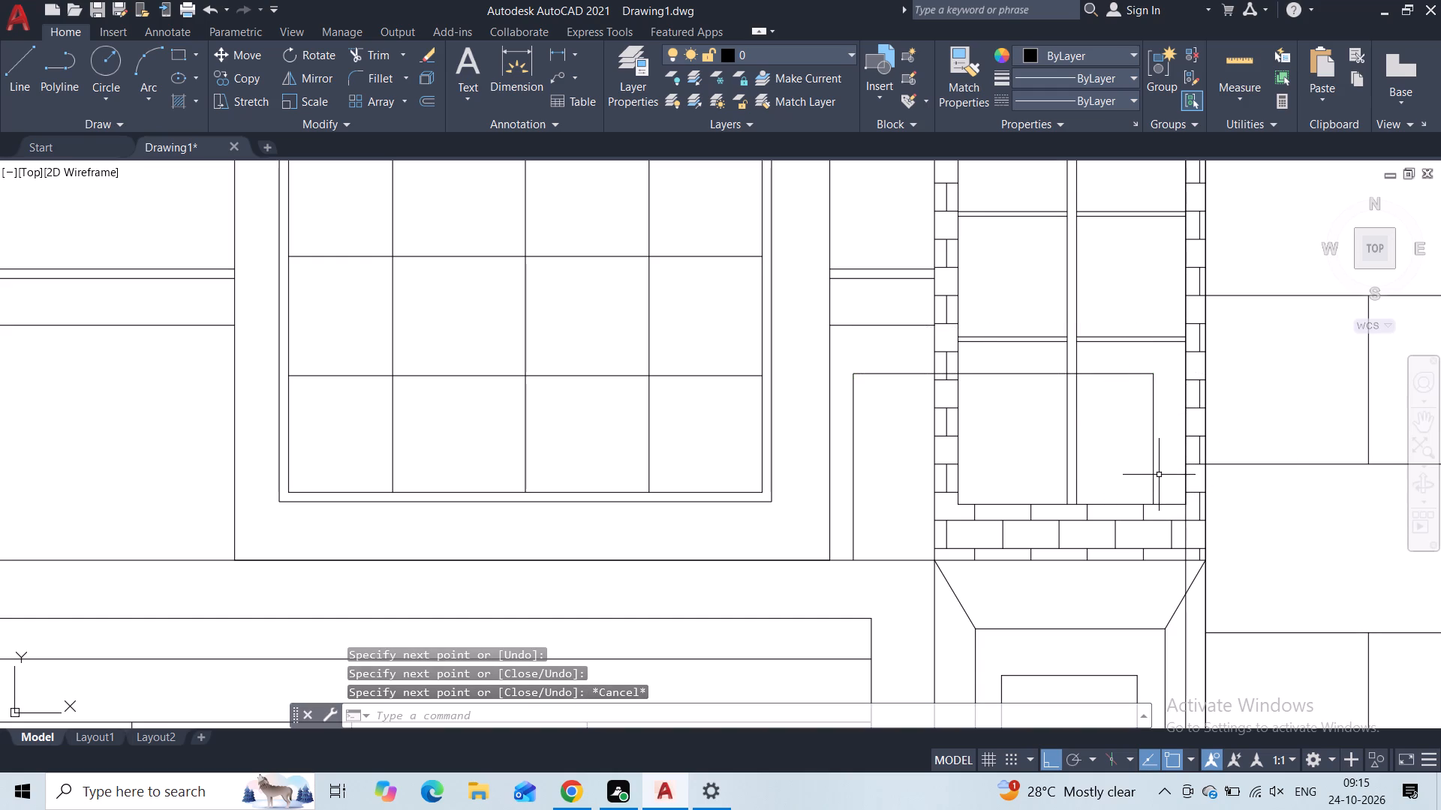
# Extend the entrance outline's vertical side from the window's bottom edge down to the ledge with a line and join both segments.
pyautogui.press('space')
pyautogui.click(1151, 499)
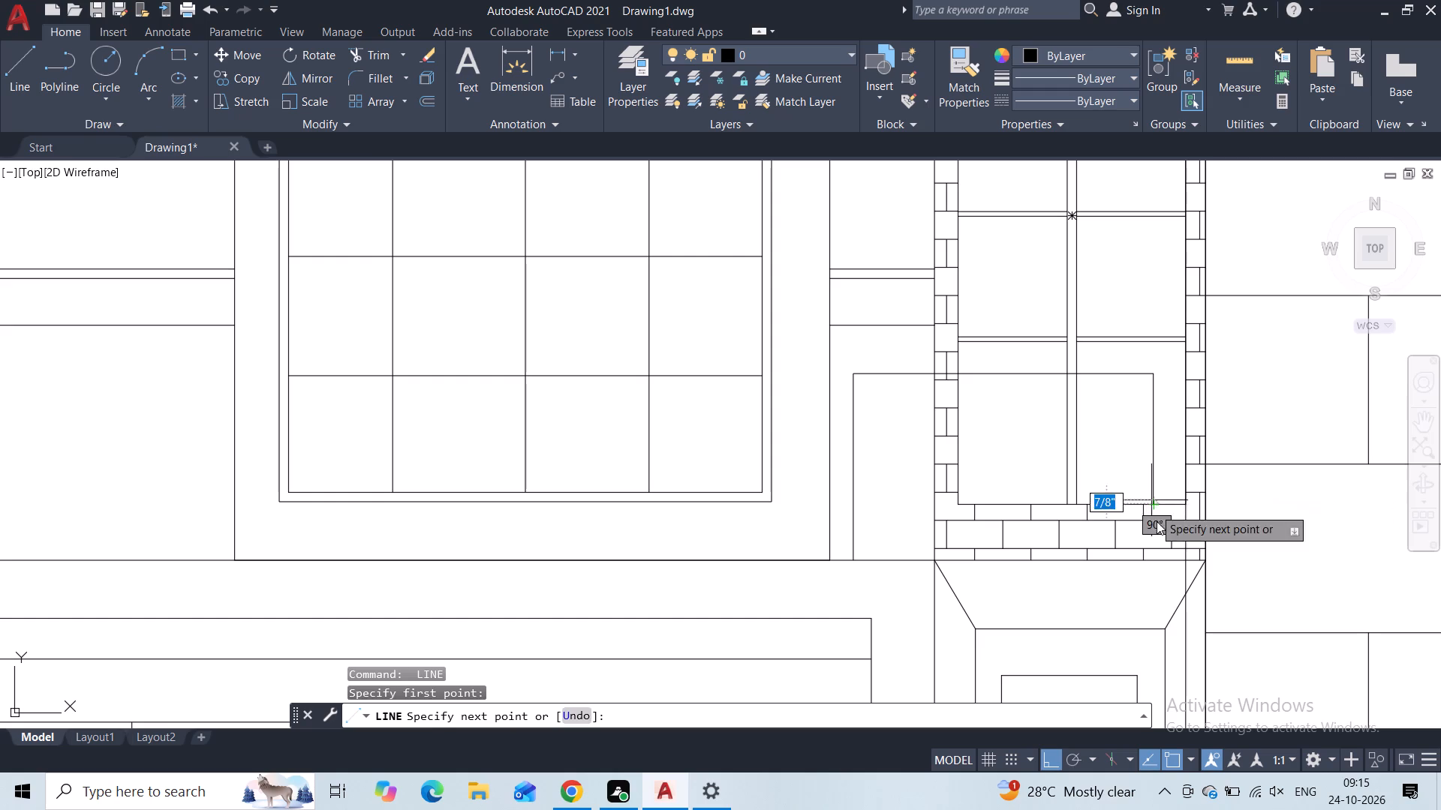
pyautogui.click(1157, 555)
pyautogui.press('Escape')
pyautogui.click(1160, 449)
pyautogui.click(1139, 452)
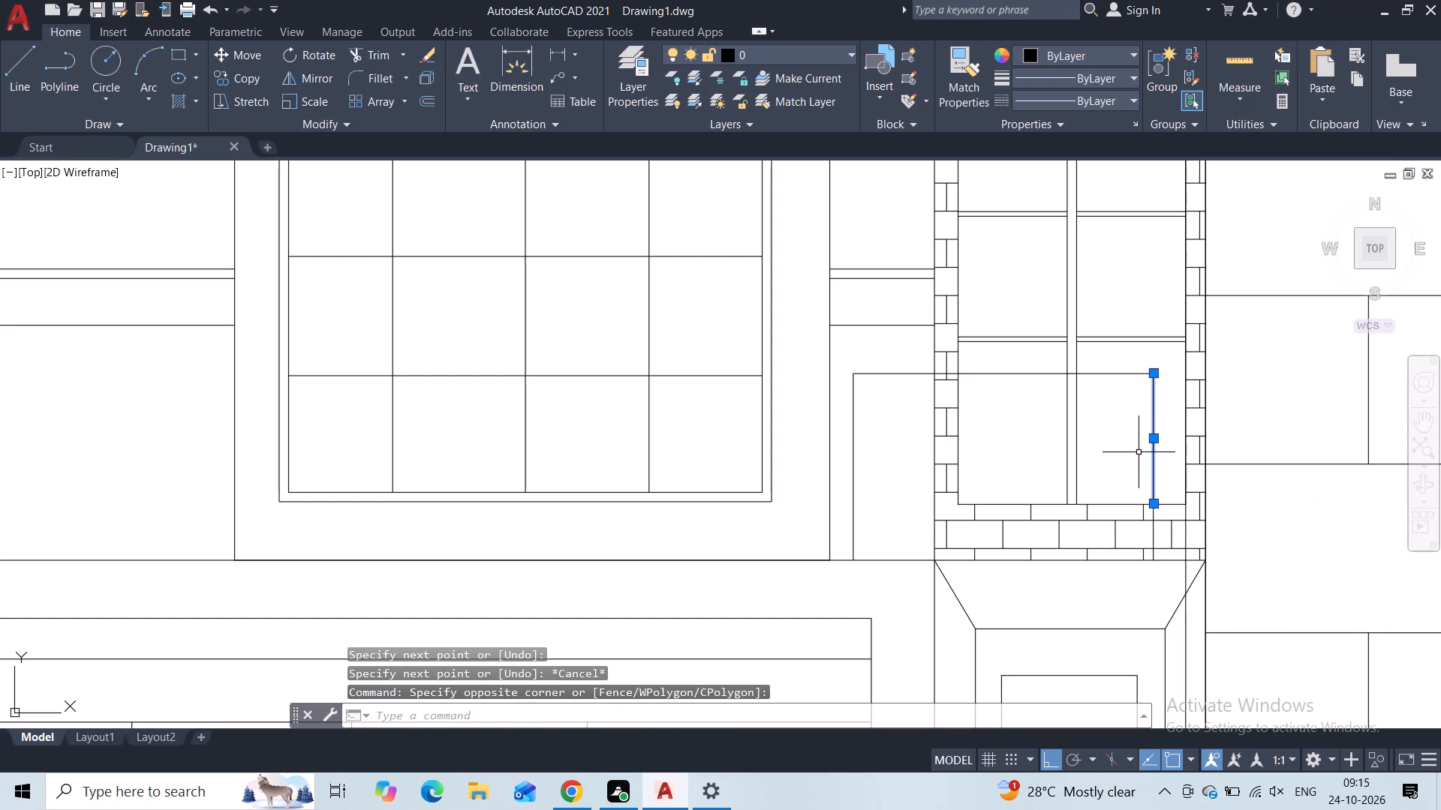
pyautogui.click(1154, 514)
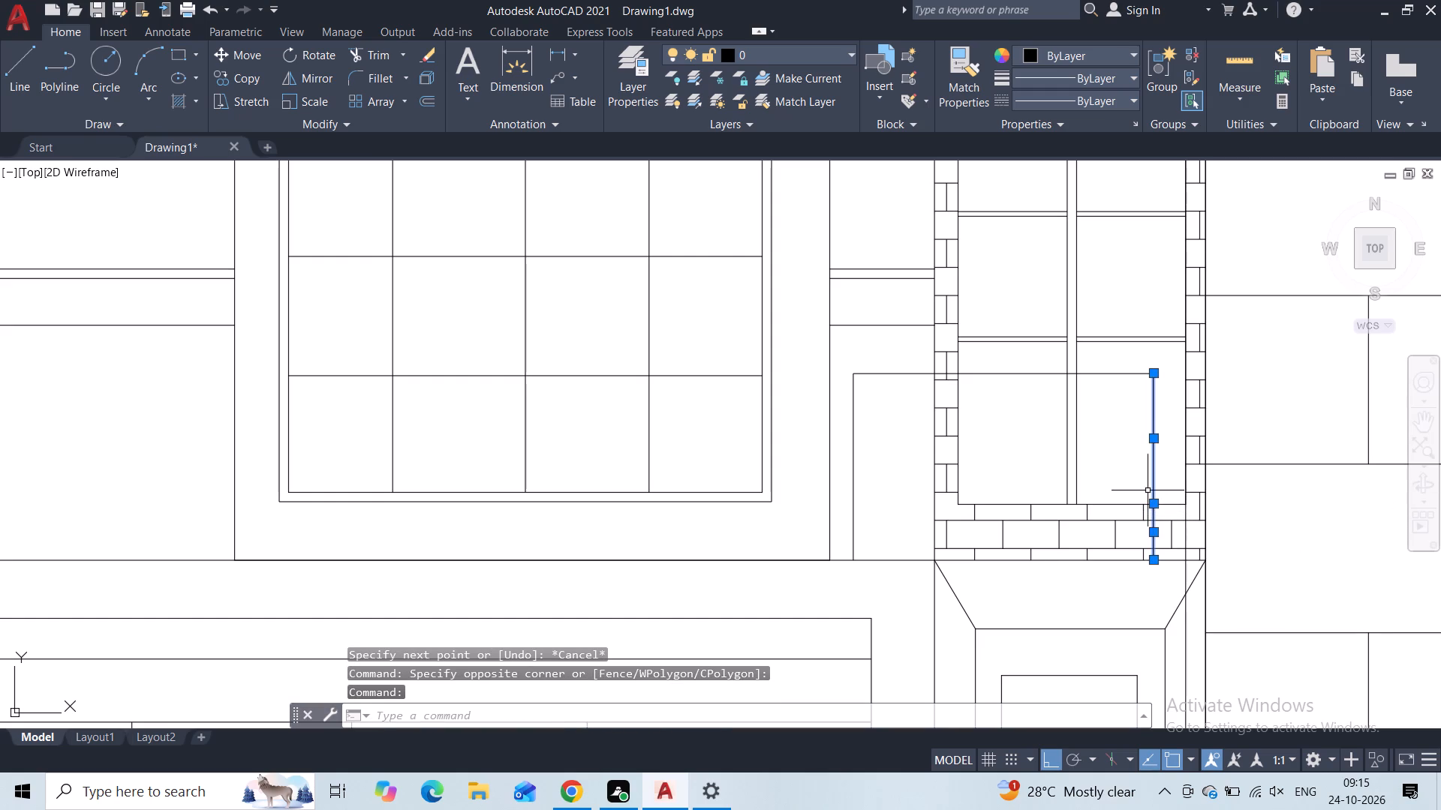
pyautogui.press('j')
pyautogui.press('Return')
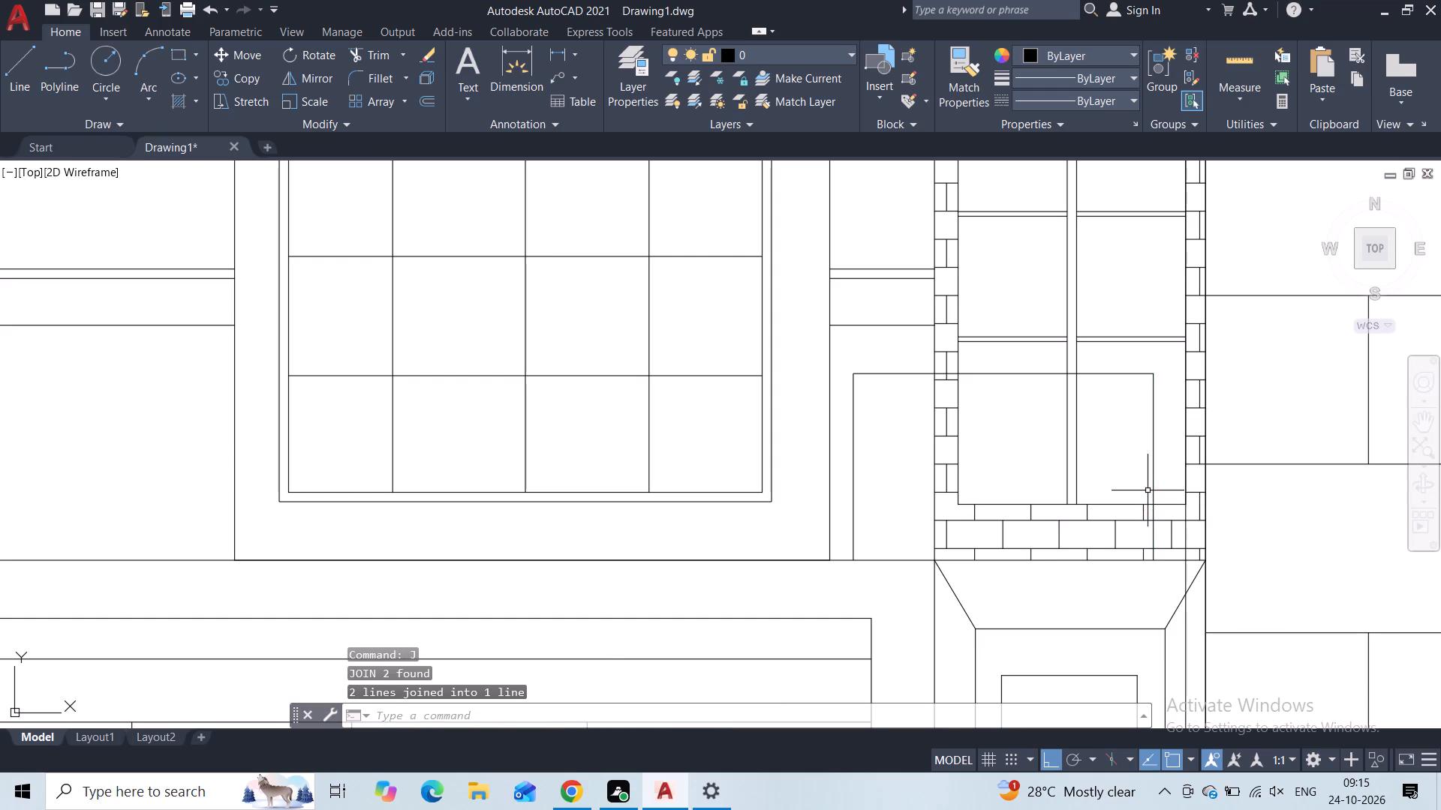
# Offset the entrance outline's two vertical sides and its top line inward by 2".
pyautogui.click(1164, 371)
pyautogui.click(1113, 434)
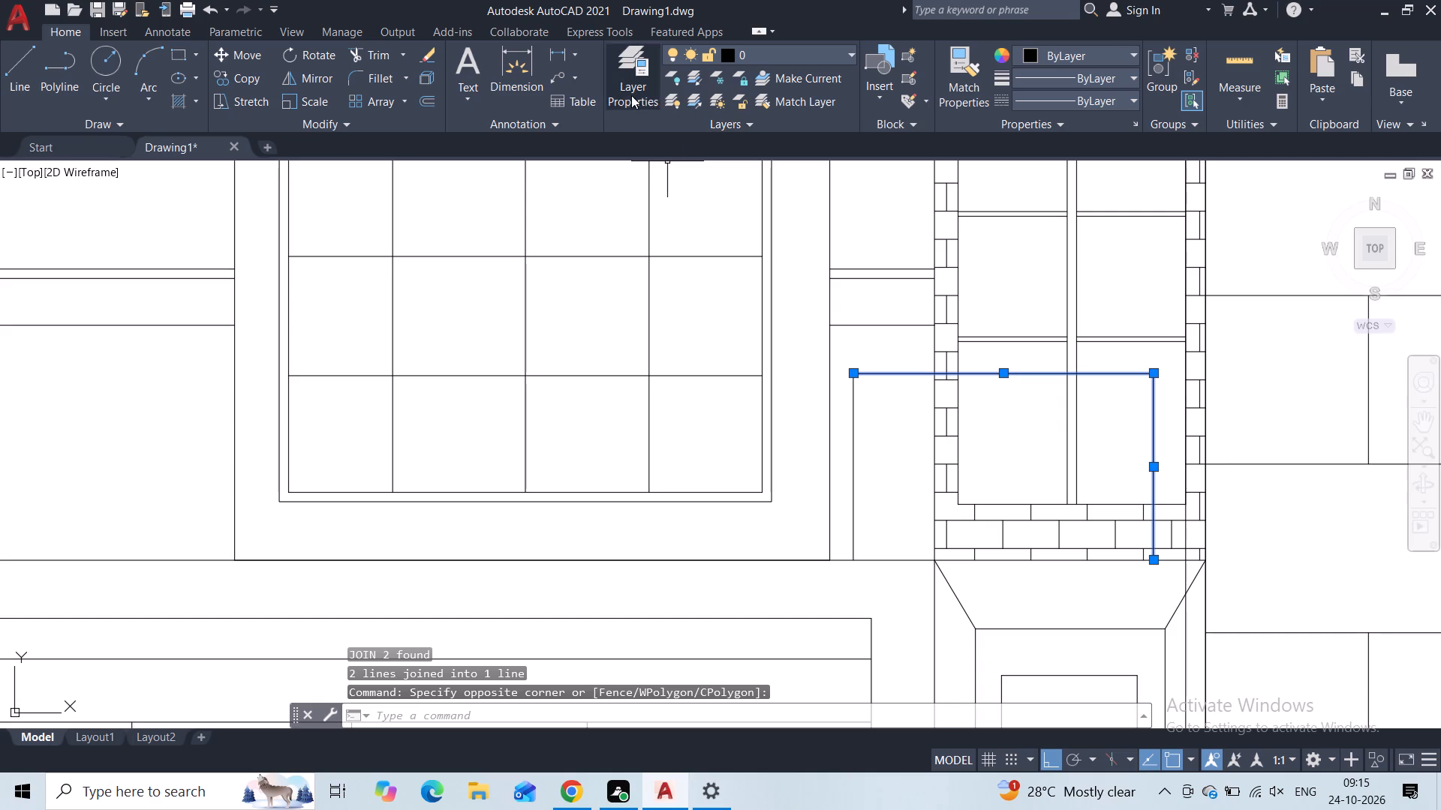
pyautogui.click(432, 104)
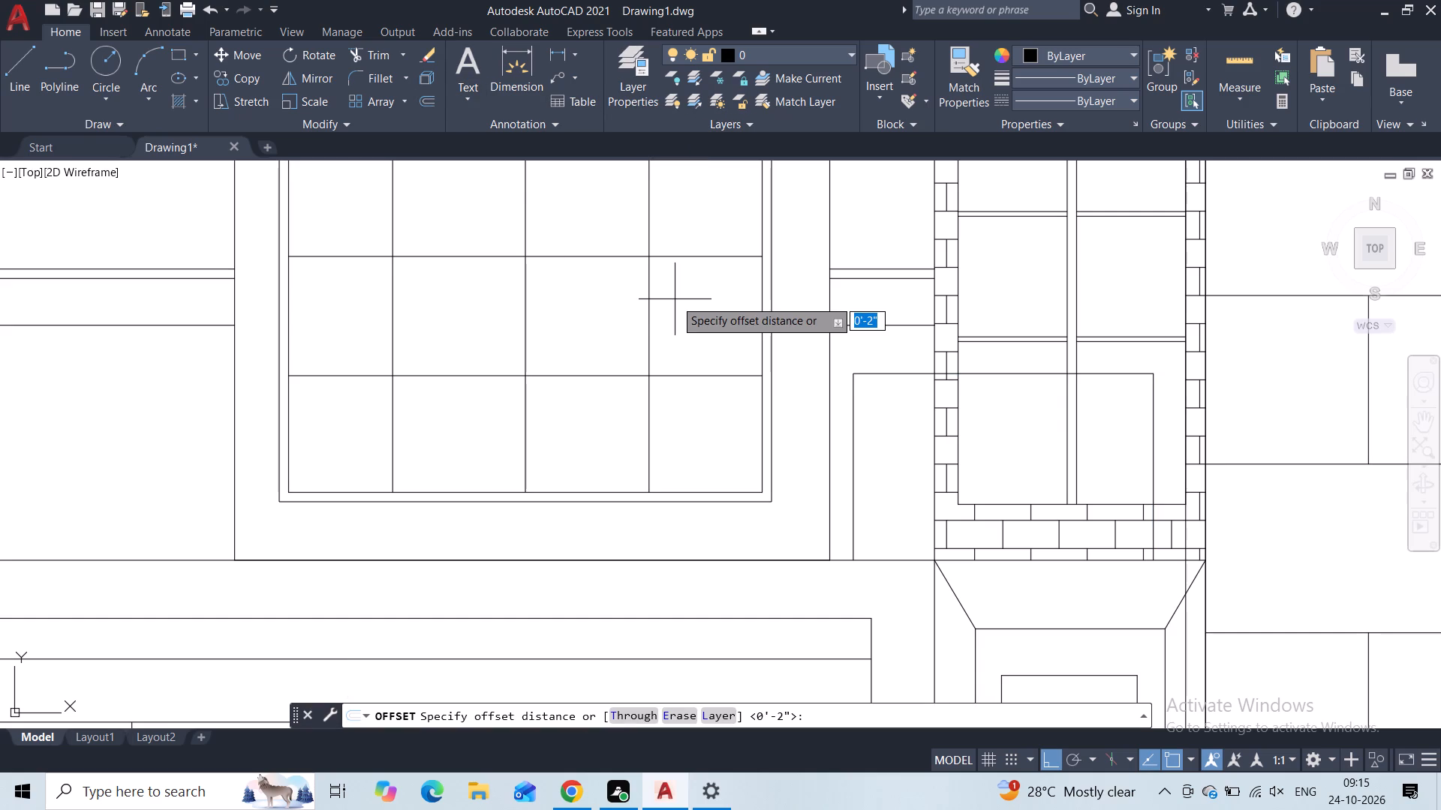
pyautogui.write('2"')
pyautogui.press('Return')
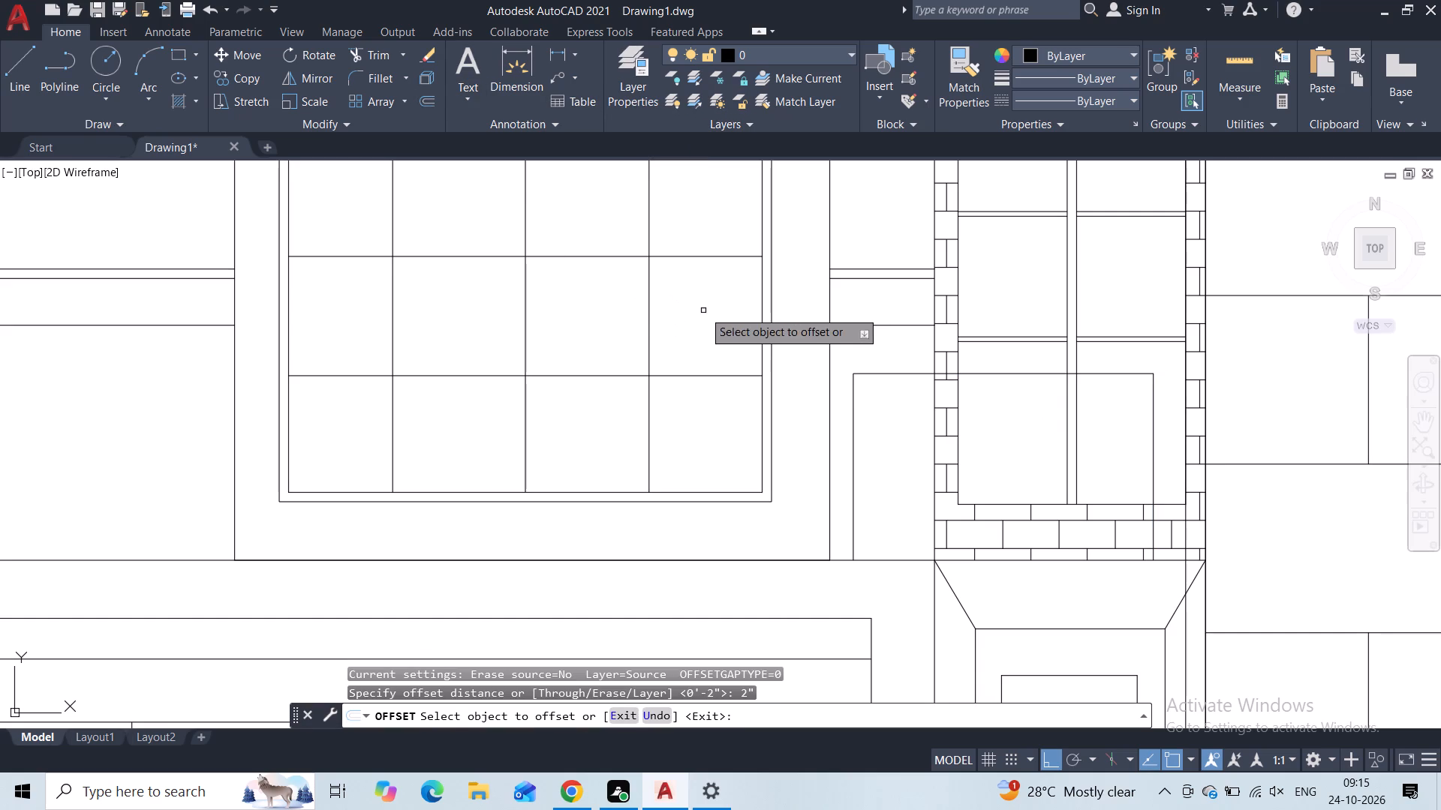
pyautogui.click(856, 403)
pyautogui.click(868, 406)
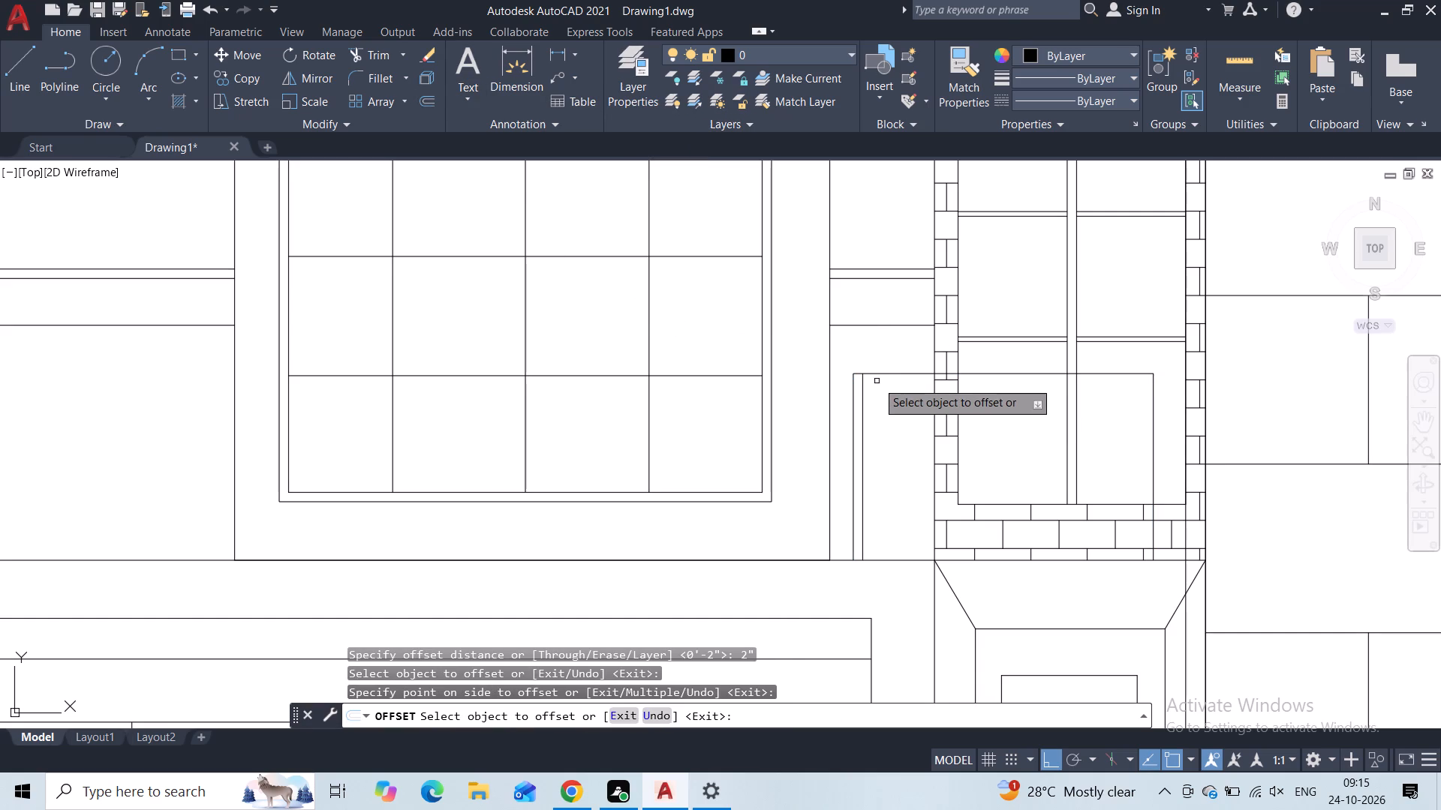
pyautogui.click(878, 374)
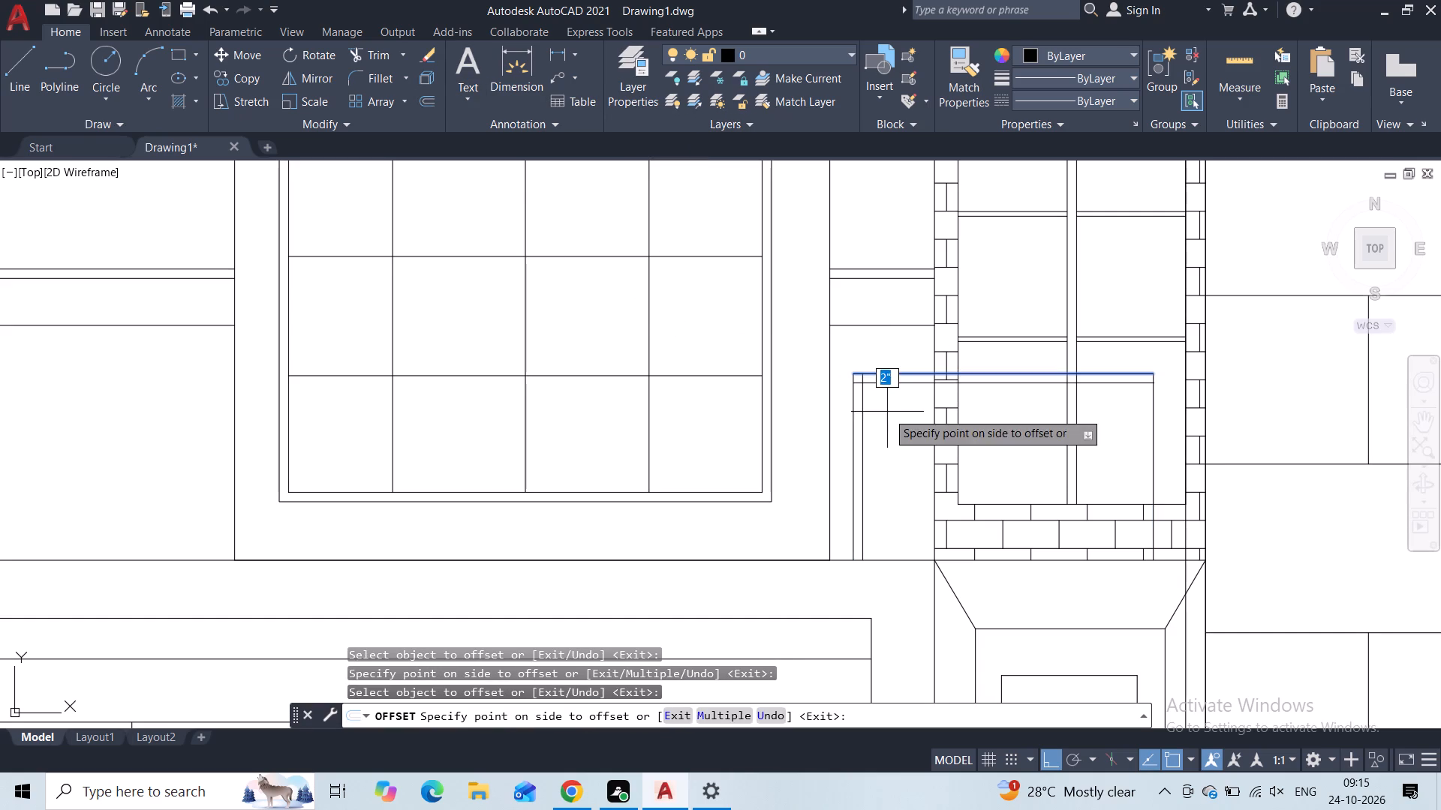
pyautogui.click(887, 412)
pyautogui.click(1150, 409)
pyautogui.click(1153, 410)
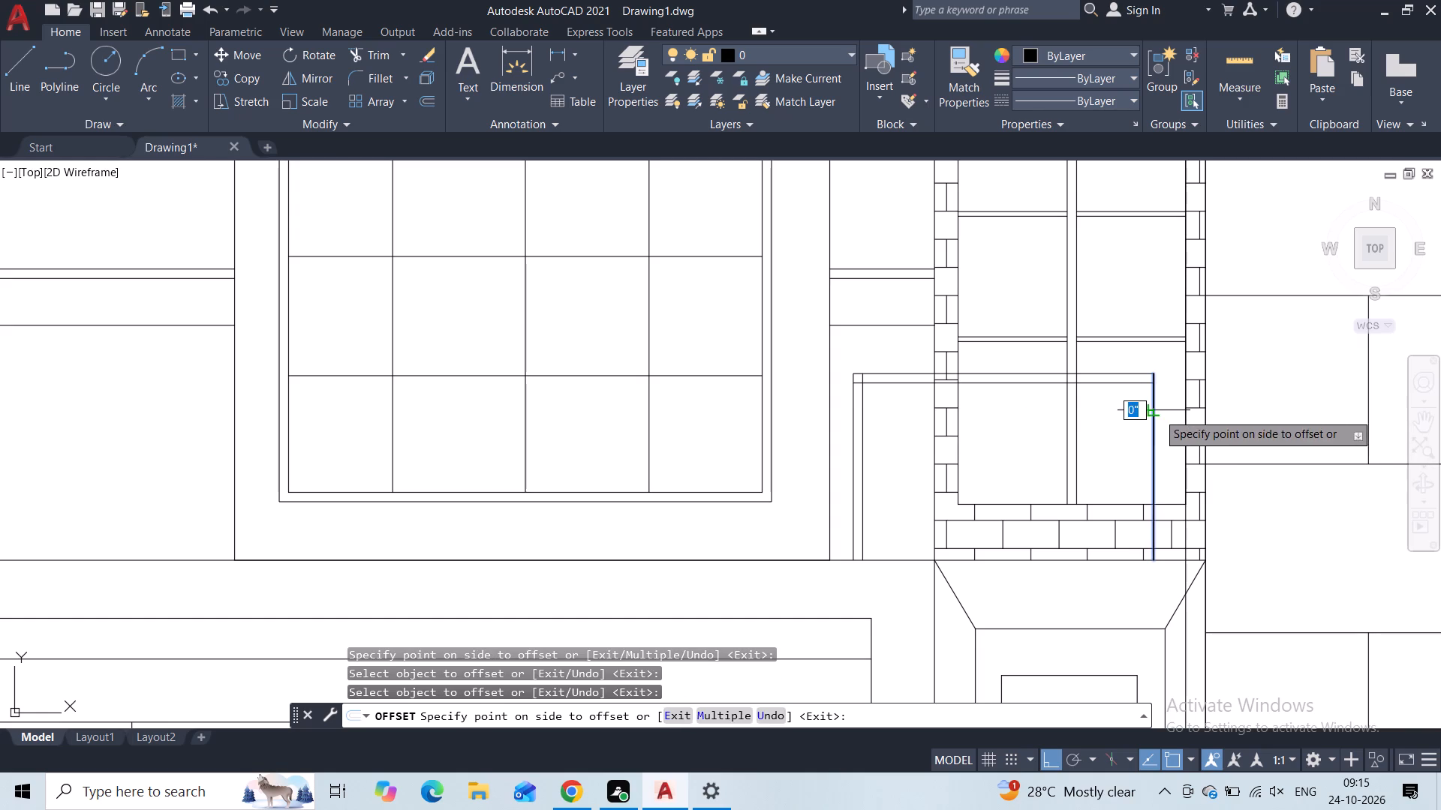
pyautogui.click(1131, 434)
pyautogui.press('Escape')
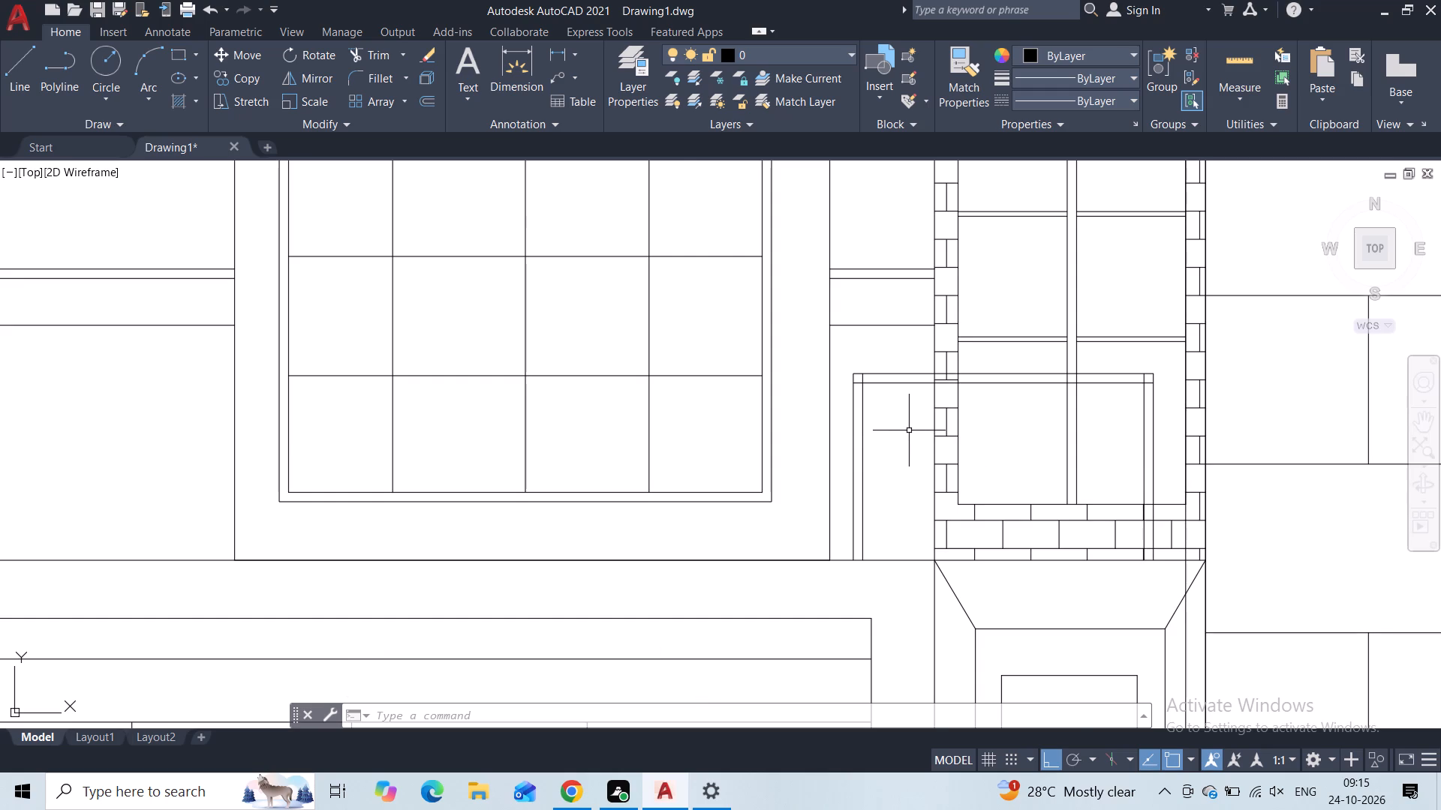
# Hatch the lower wall panels on both sides of the large window surround with AR-B816 at scale 0.75, leaving out the entrance outline.
pyautogui.scroll(-2, 938, 517)
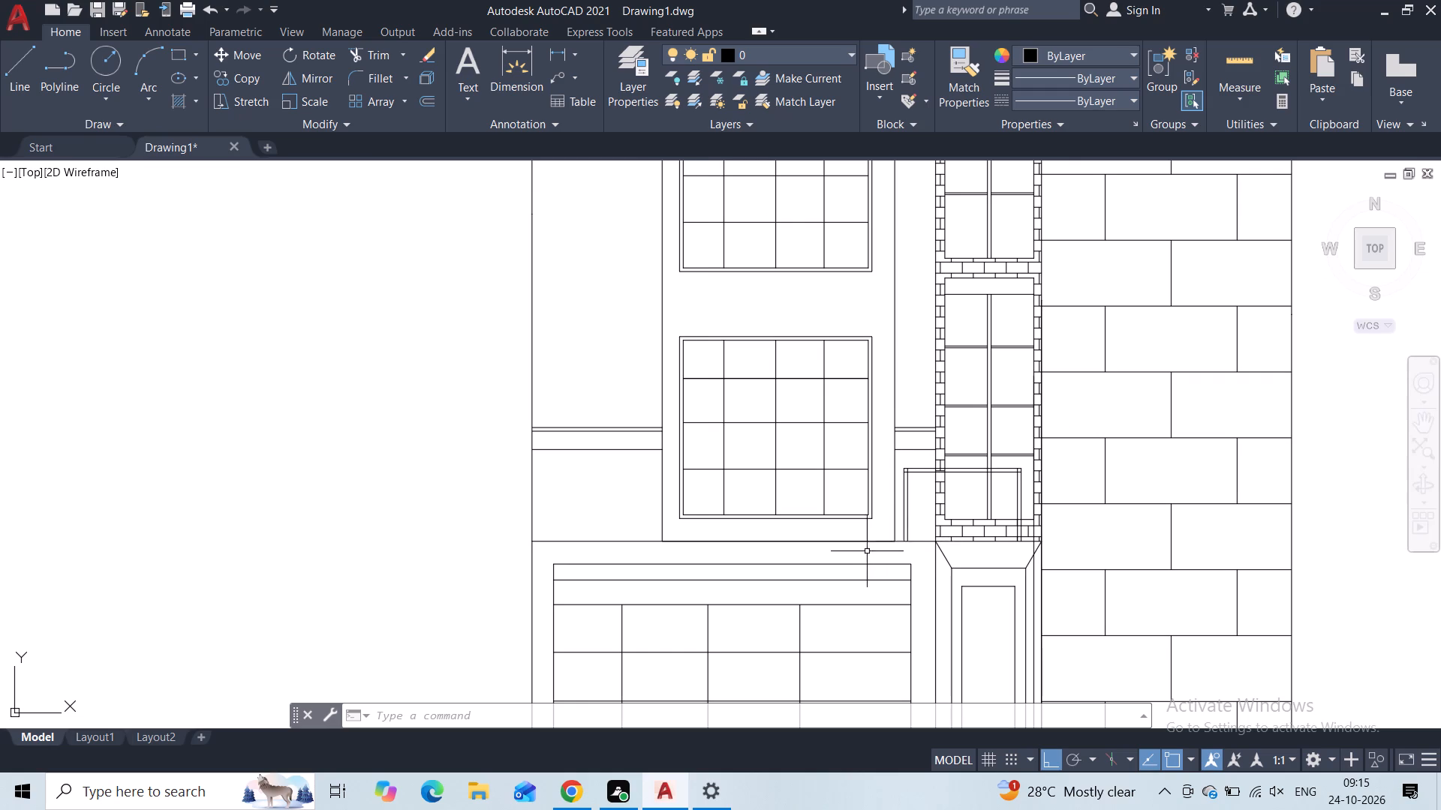
pyautogui.press('h')
pyautogui.click(913, 619)
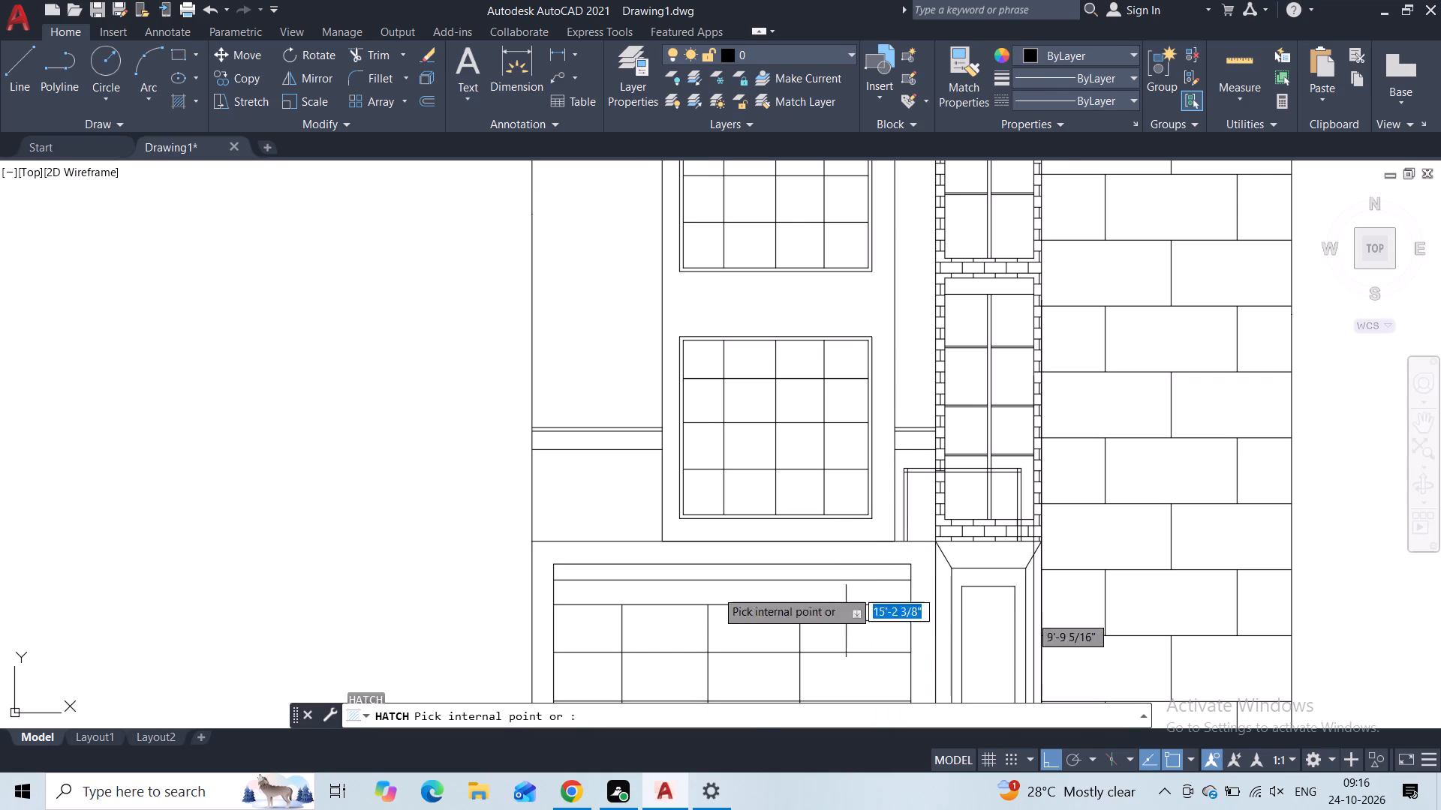
pyautogui.click(610, 505)
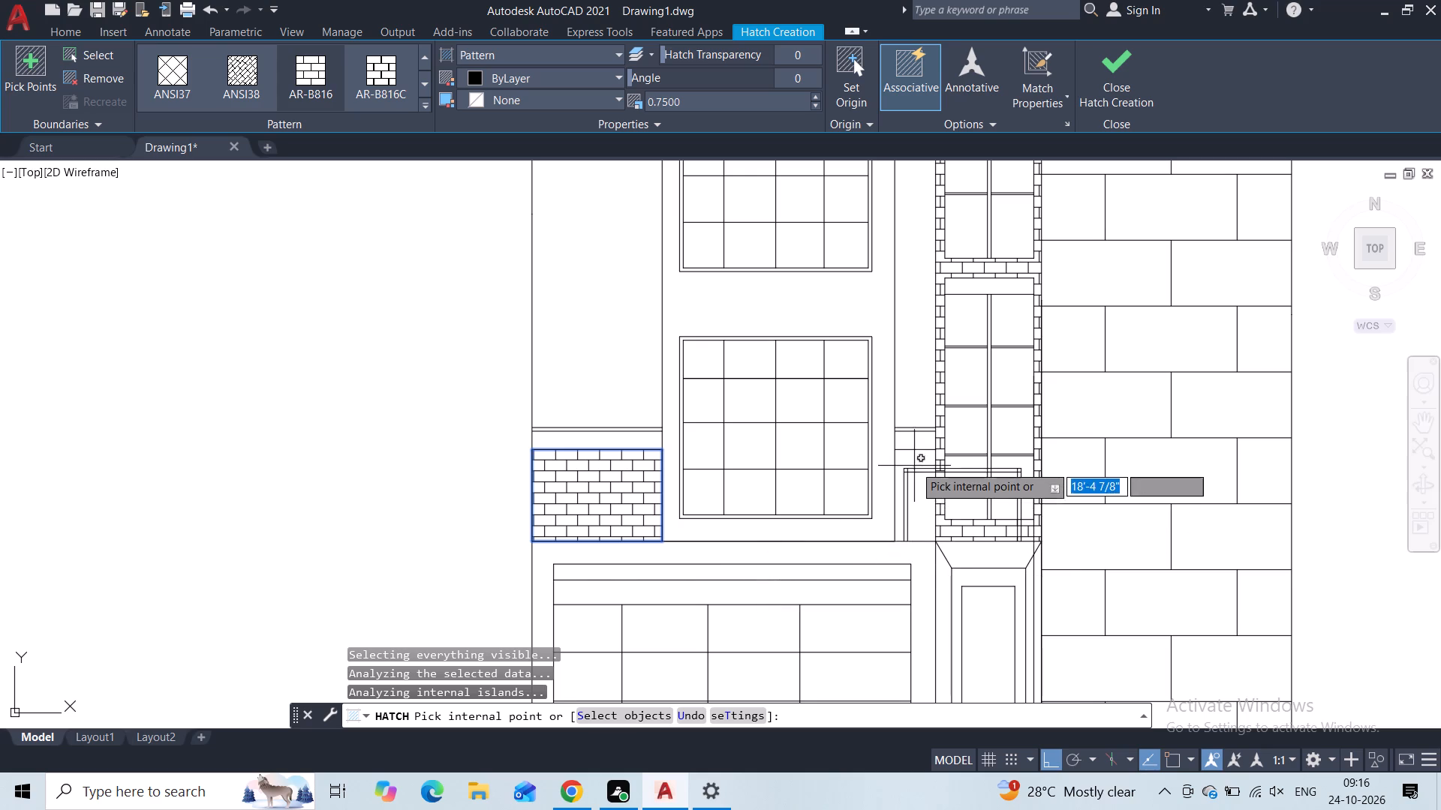
pyautogui.scroll(3, 914, 464)
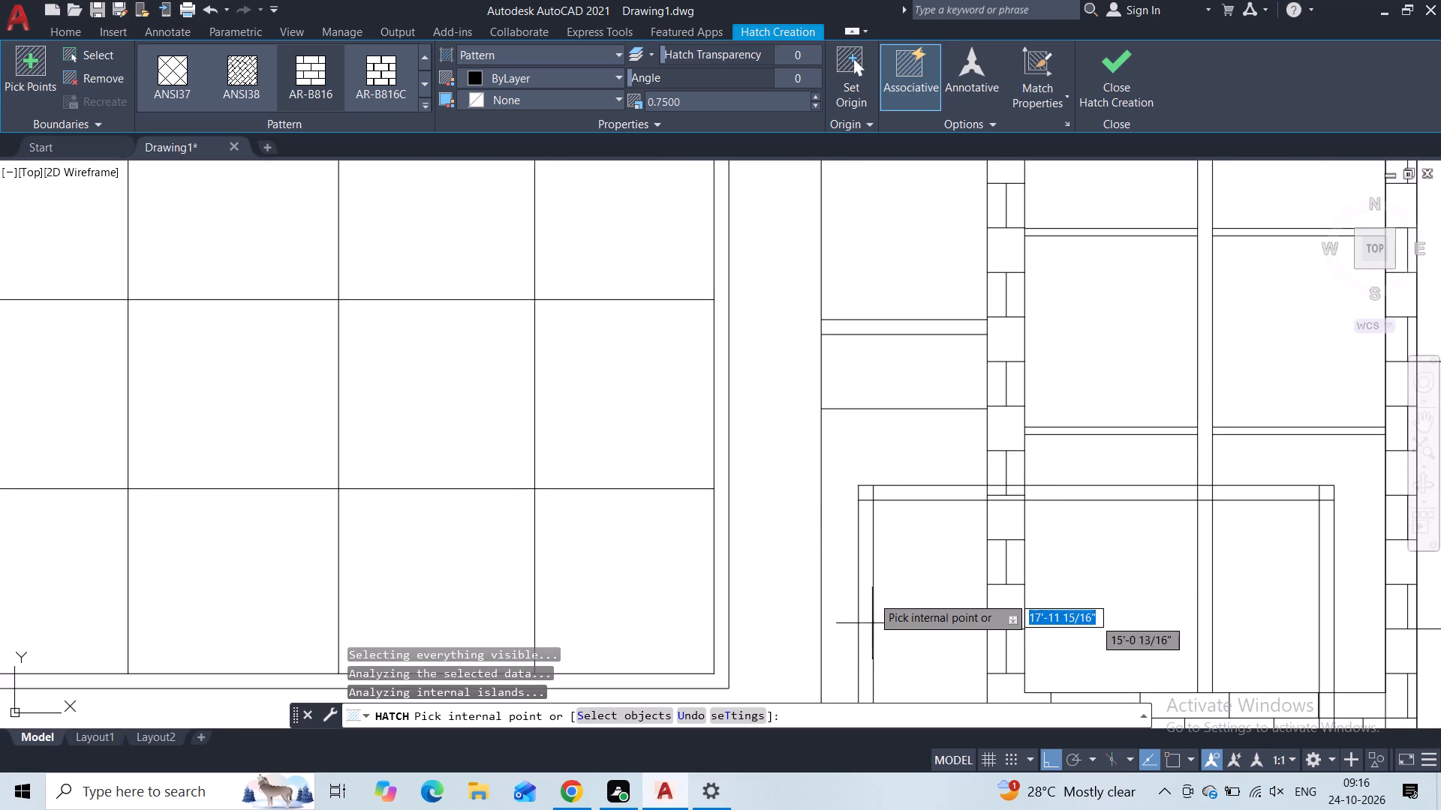
pyautogui.click(886, 458)
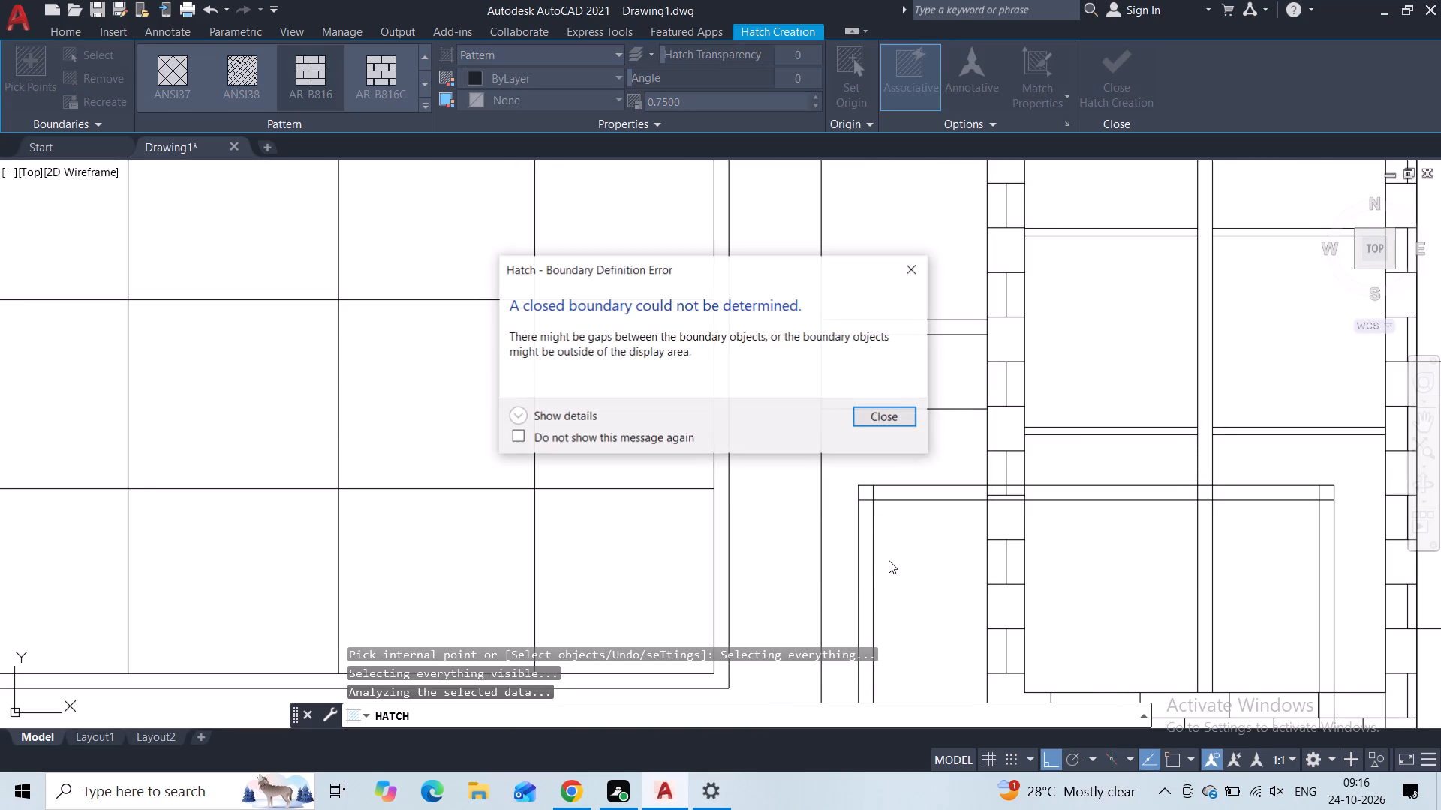
pyautogui.click(906, 266)
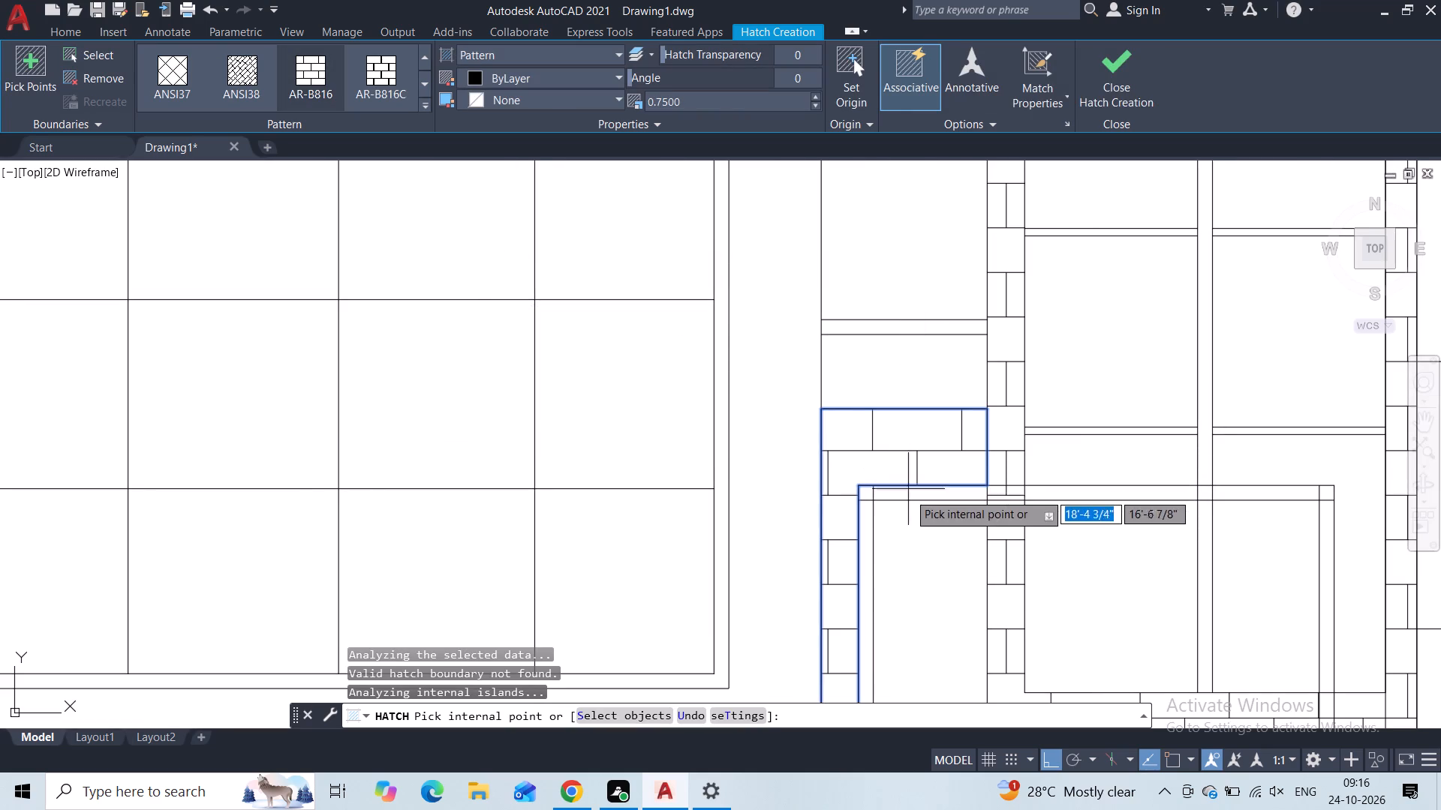
pyautogui.scroll(-4, 908, 538)
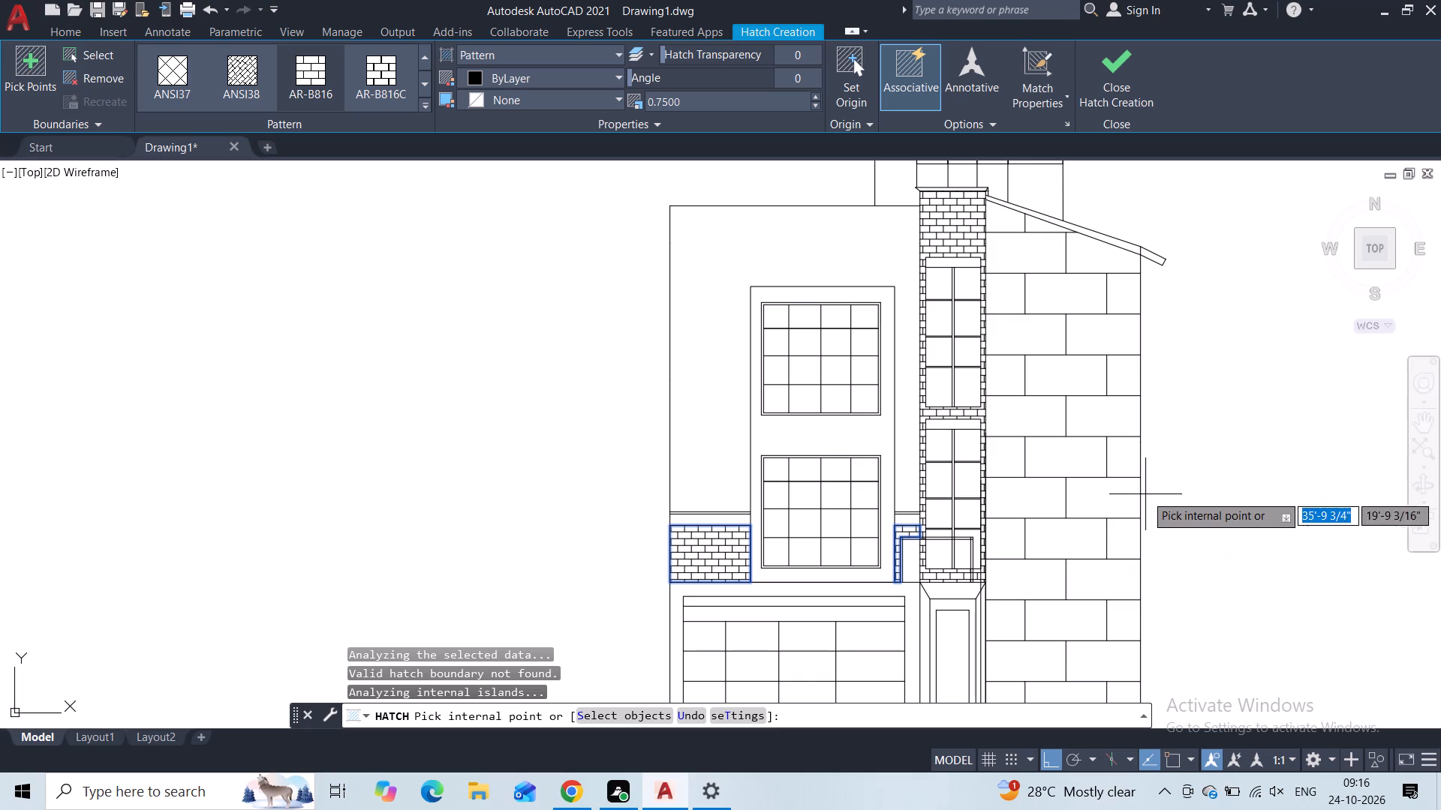
# Add the wall around the garage door and the area around the entrance door to the AR-B816 hatch at scale 0.75.
pyautogui.moveTo(1191, 624); pyautogui.dragTo(1162, 473, button='middle')
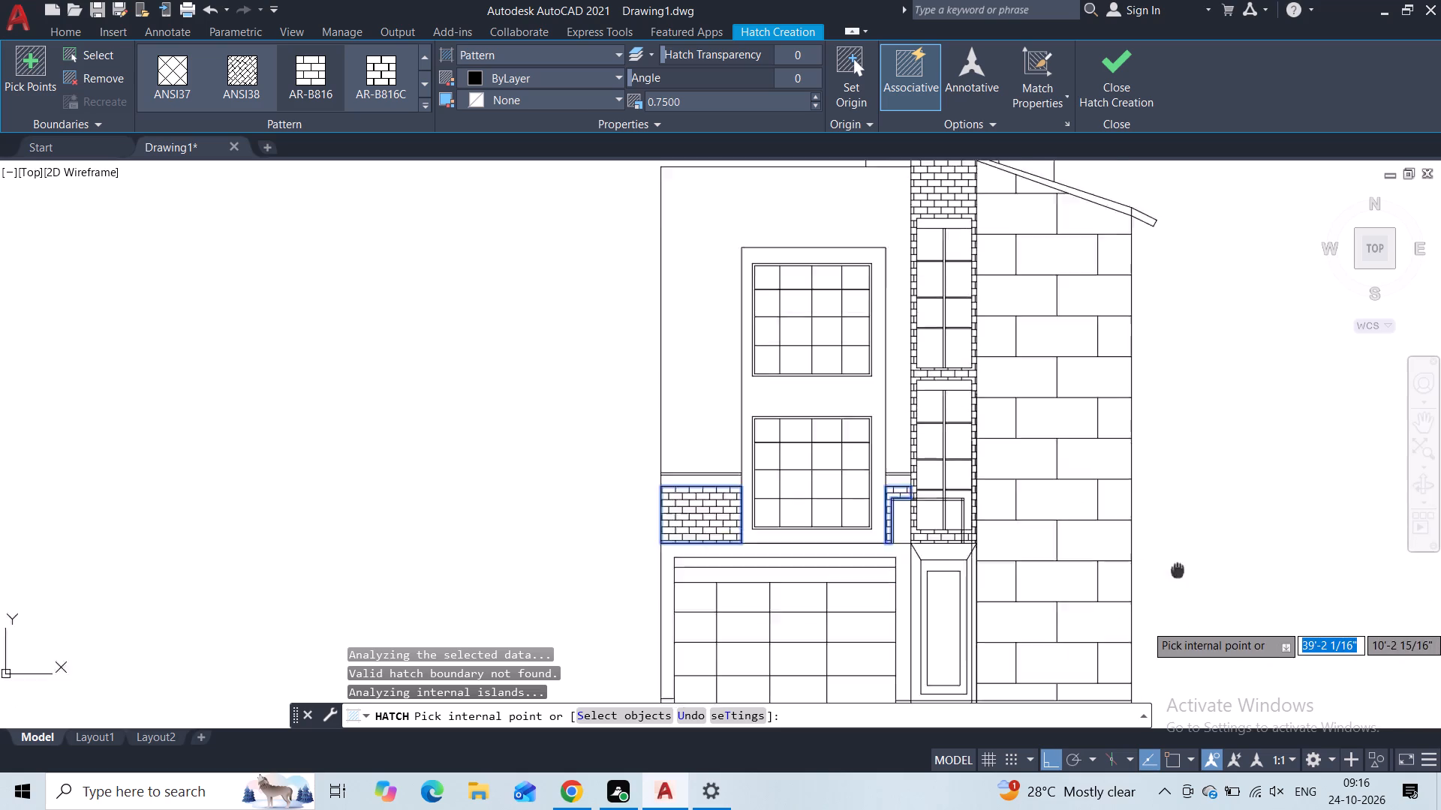
pyautogui.moveTo(1162, 473); pyautogui.dragTo(1151, 355, button='middle')
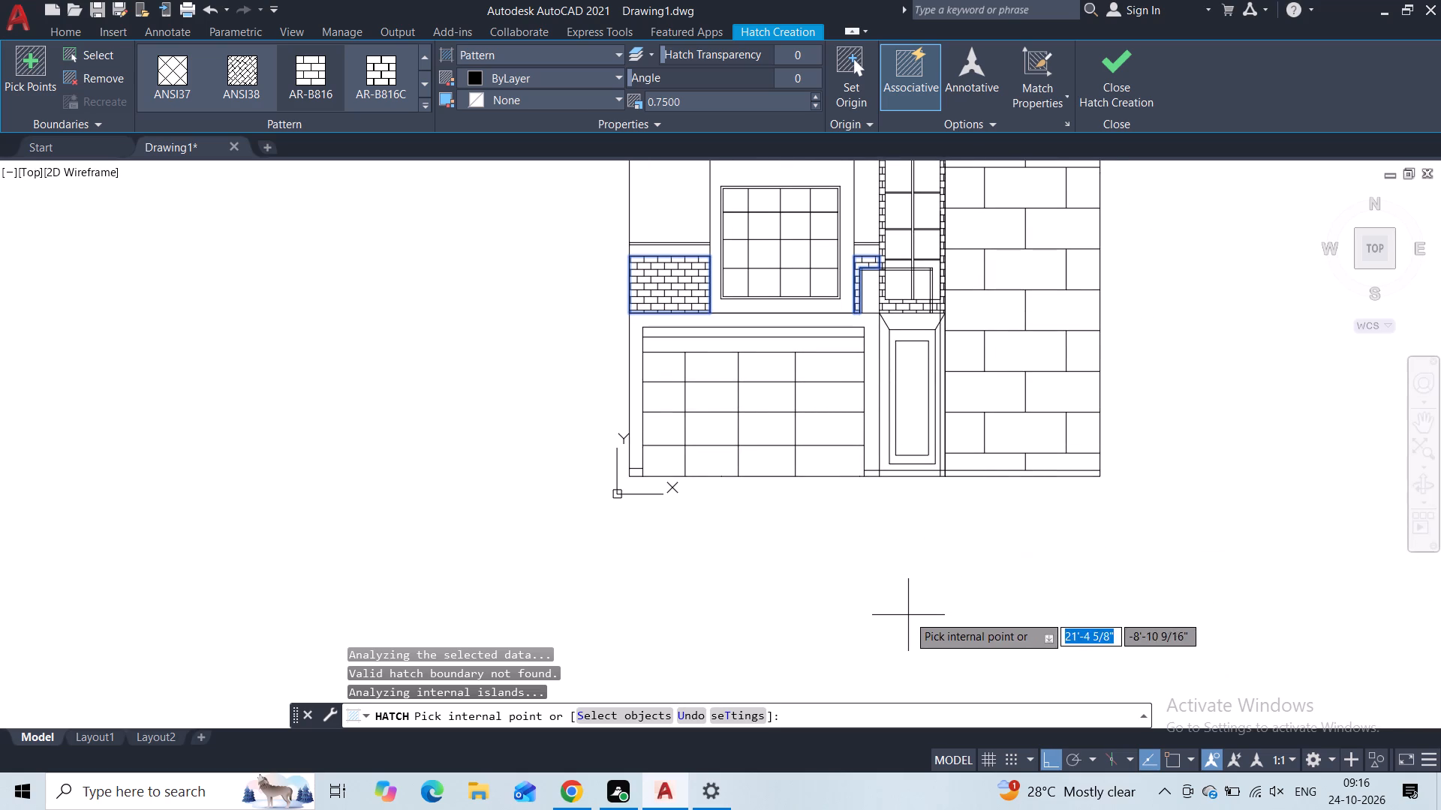
pyautogui.scroll(1, 876, 577)
pyautogui.moveTo(869, 505); pyautogui.dragTo(869, 614, button='middle')
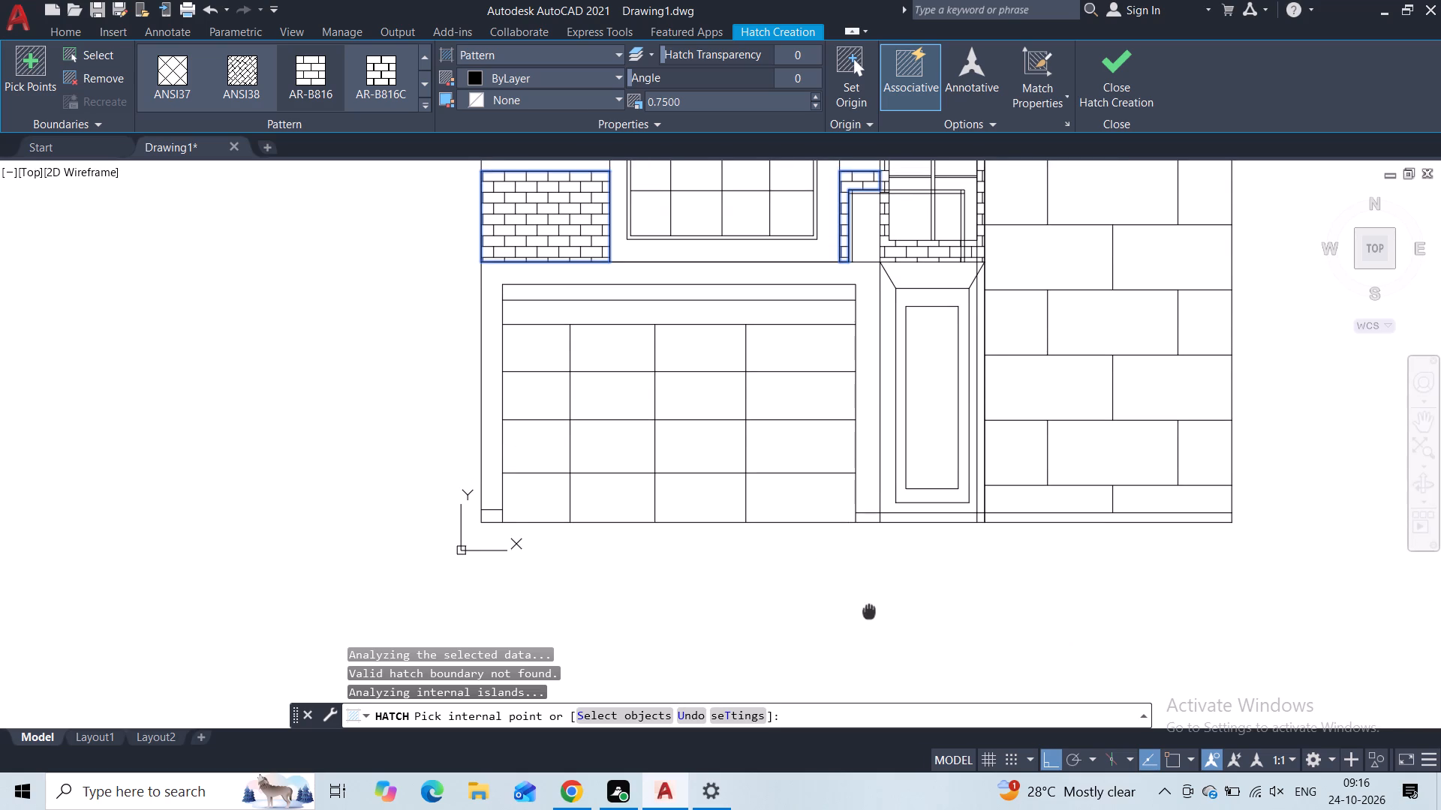
pyautogui.moveTo(869, 614); pyautogui.dragTo(868, 615, button='middle')
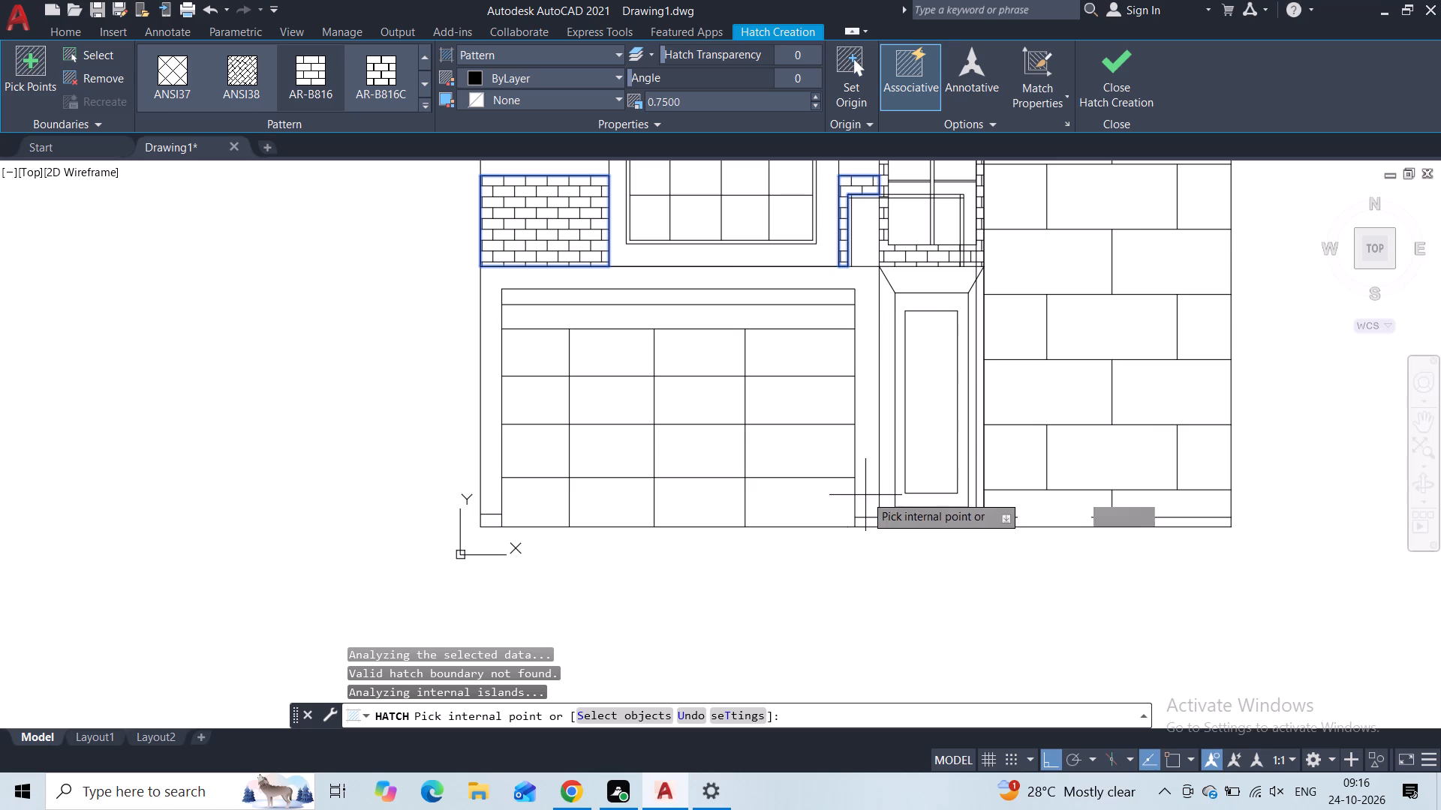
pyautogui.click(865, 495)
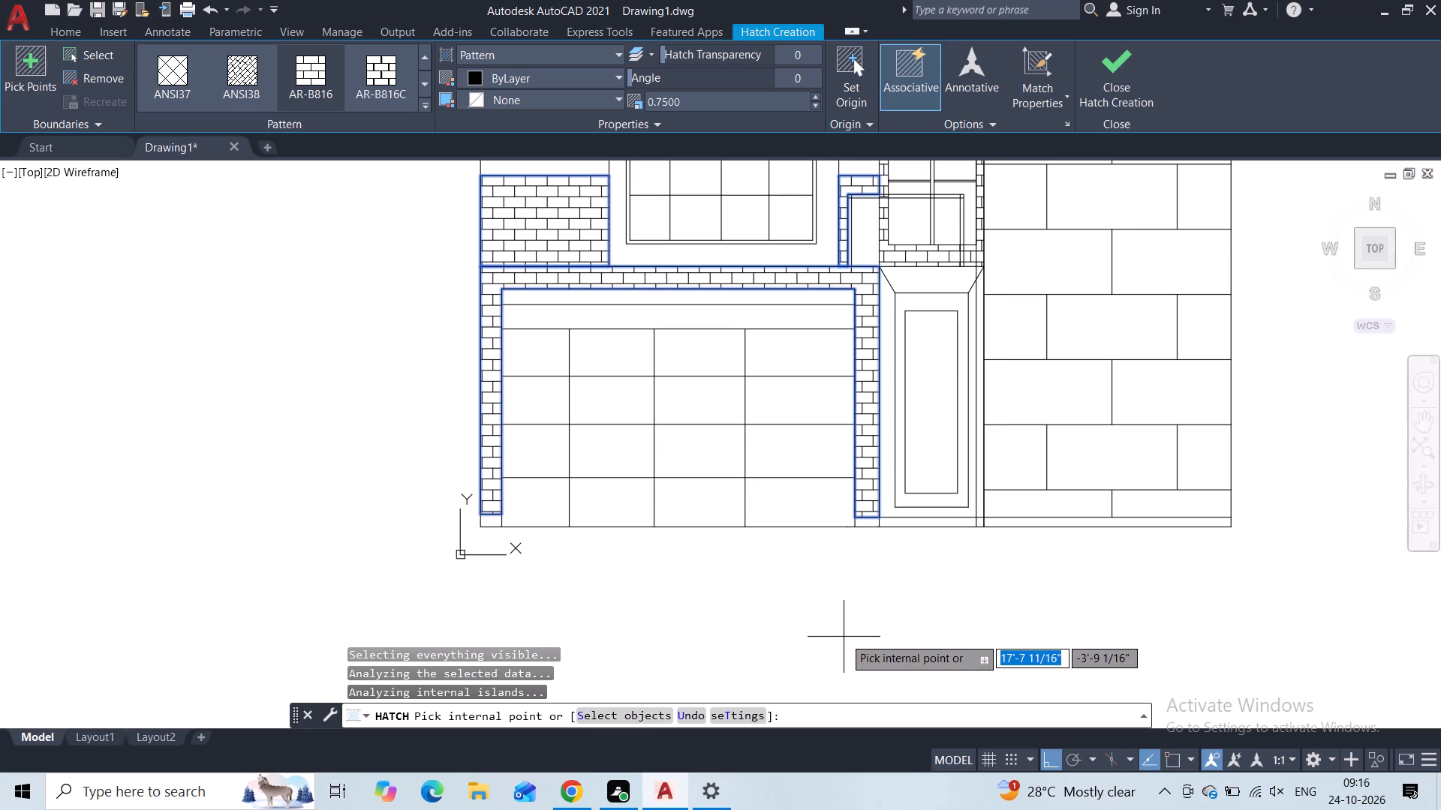
pyautogui.scroll(1, 945, 587)
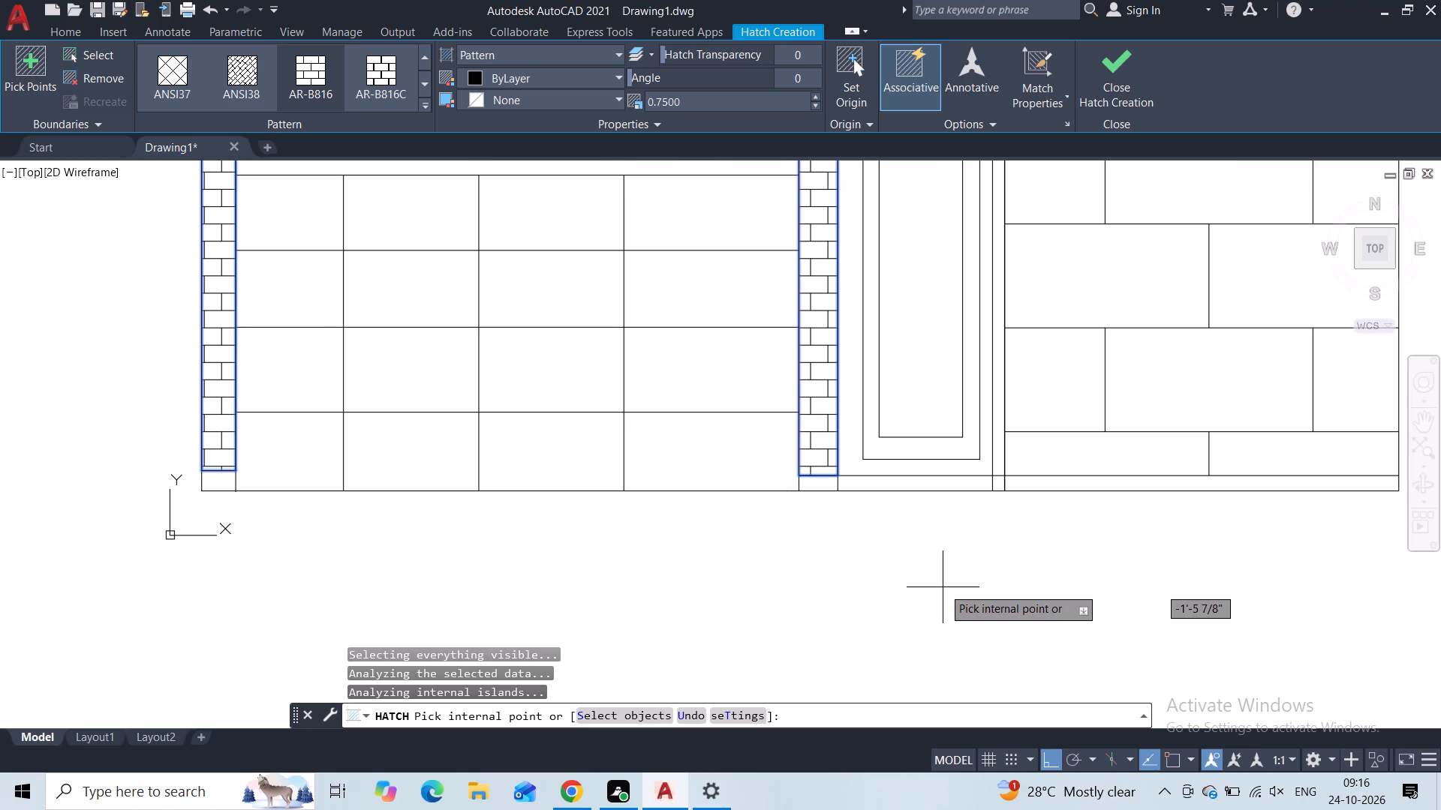
pyautogui.click(940, 462)
pyautogui.click(1109, 96)
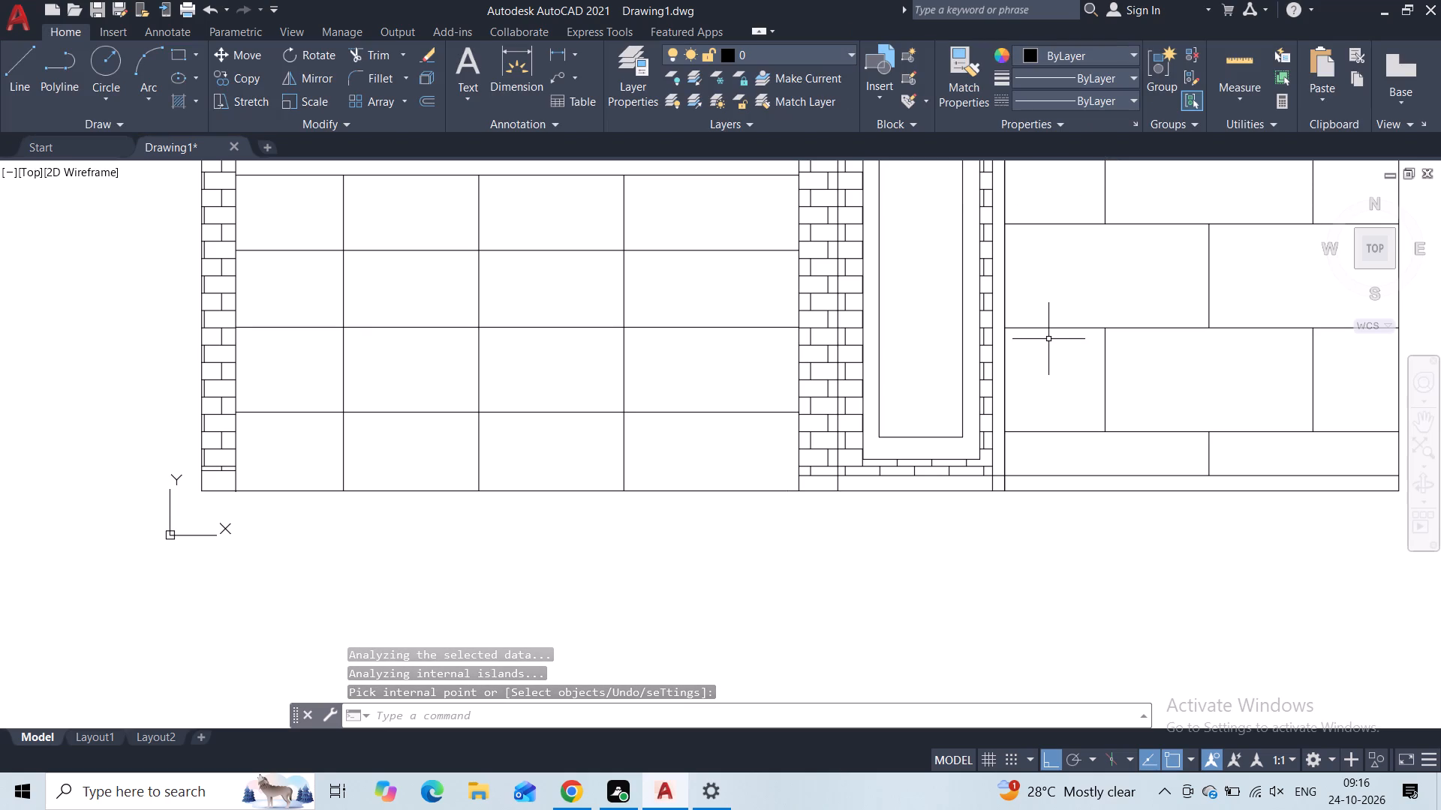
# Start a new hatch with the SOLID pattern and the dark grey colour 99,100,102.
pyautogui.press('h')
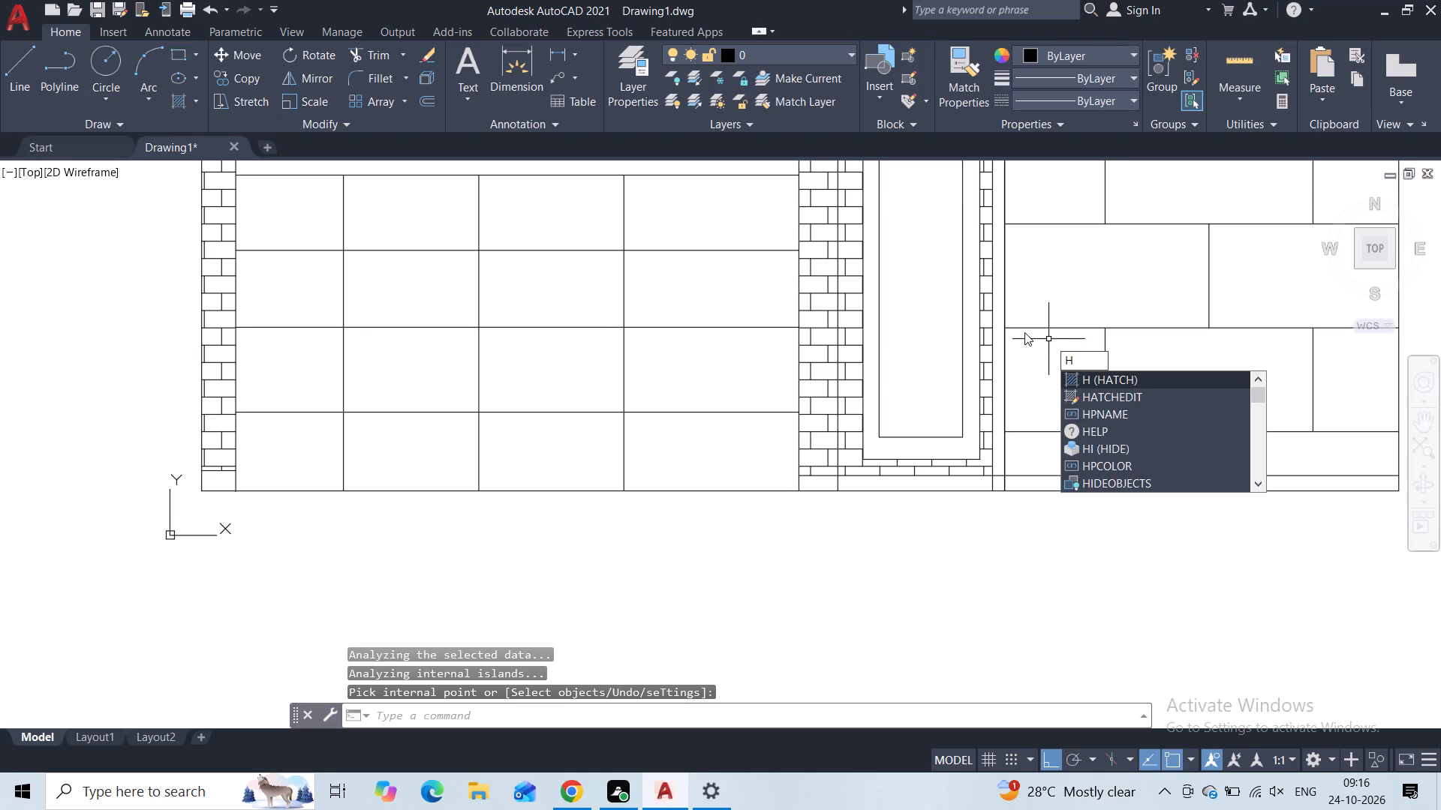
pyautogui.click(1091, 382)
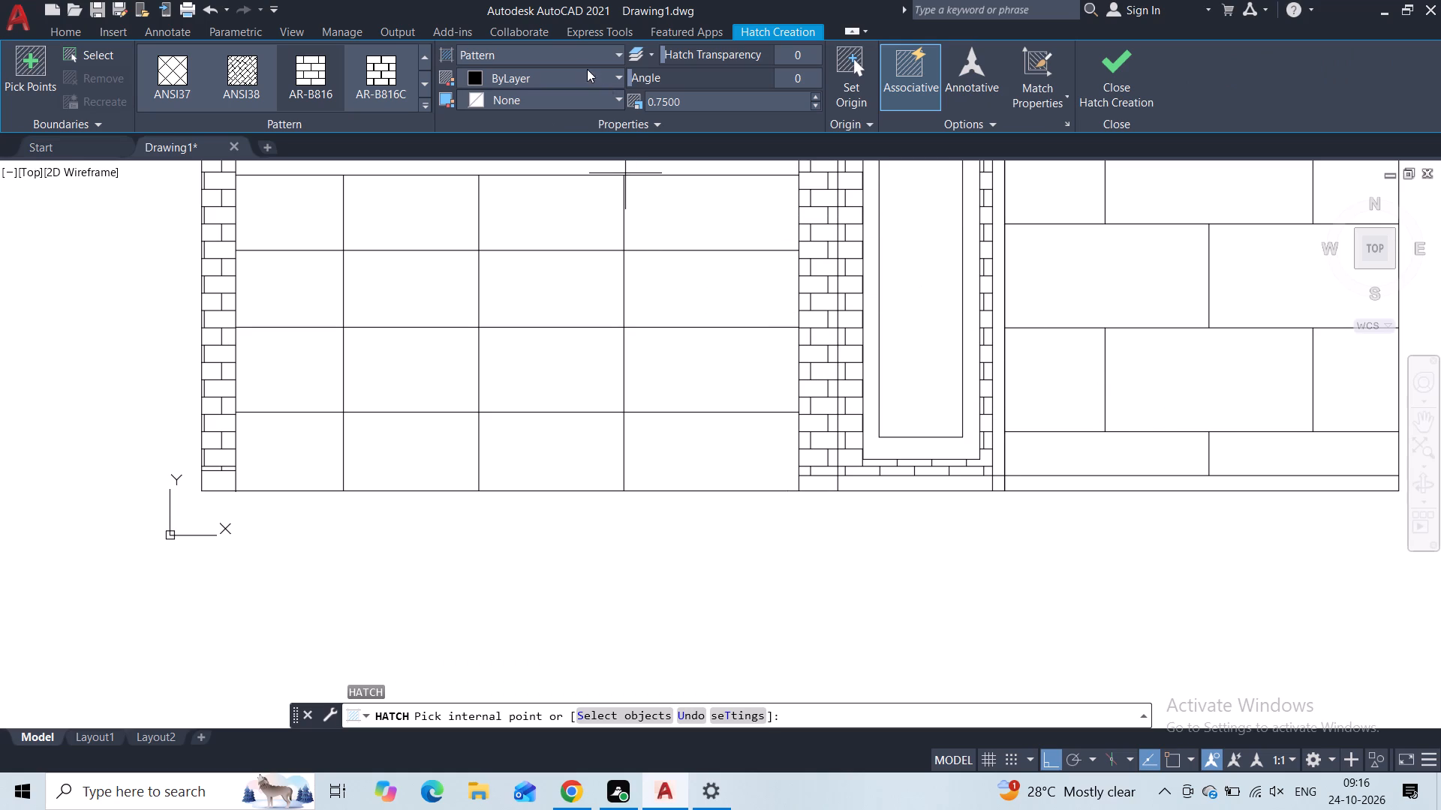
pyautogui.click(426, 104)
pyautogui.scroll(3, 328, 147)
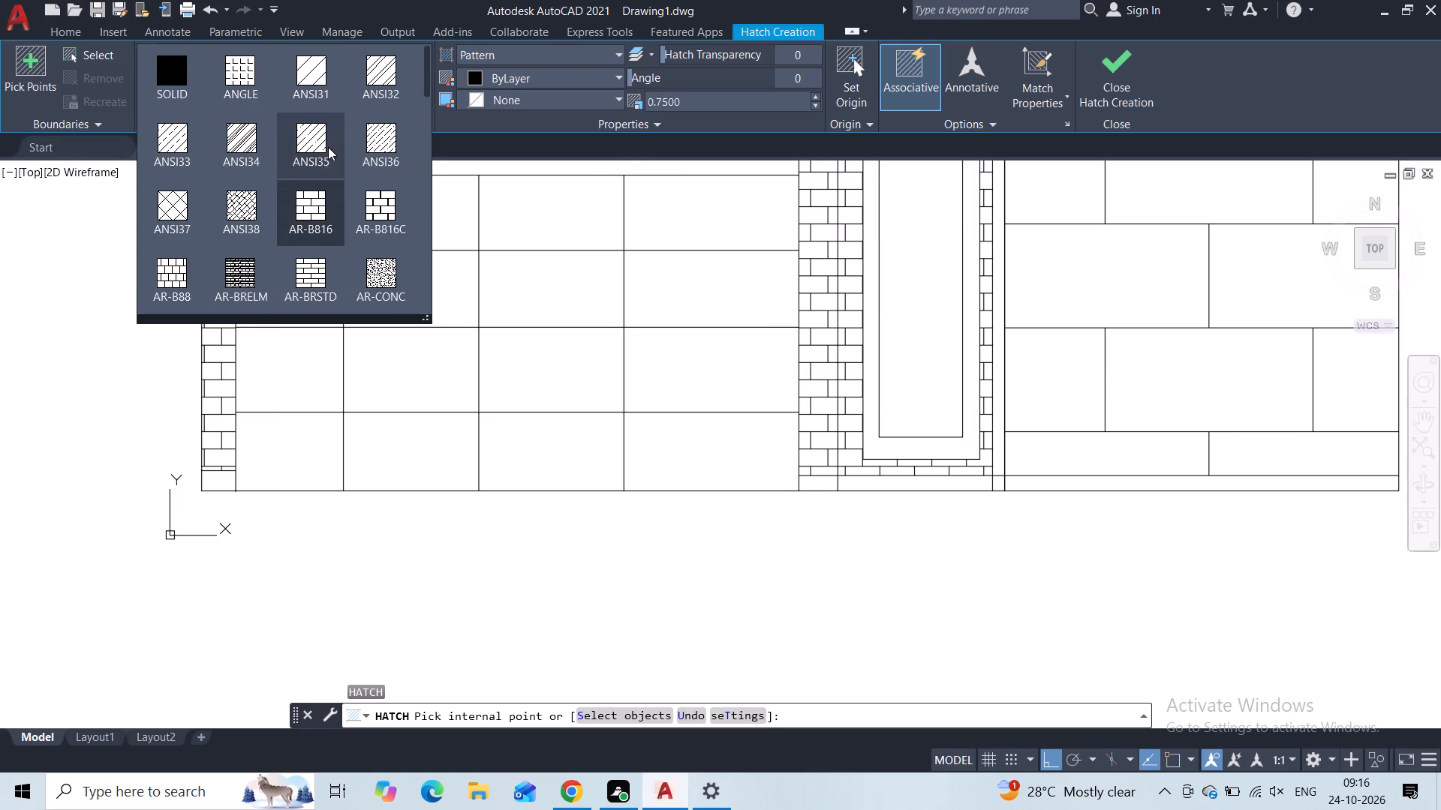
pyautogui.scroll(5, 328, 147)
pyautogui.click(172, 73)
pyautogui.click(539, 77)
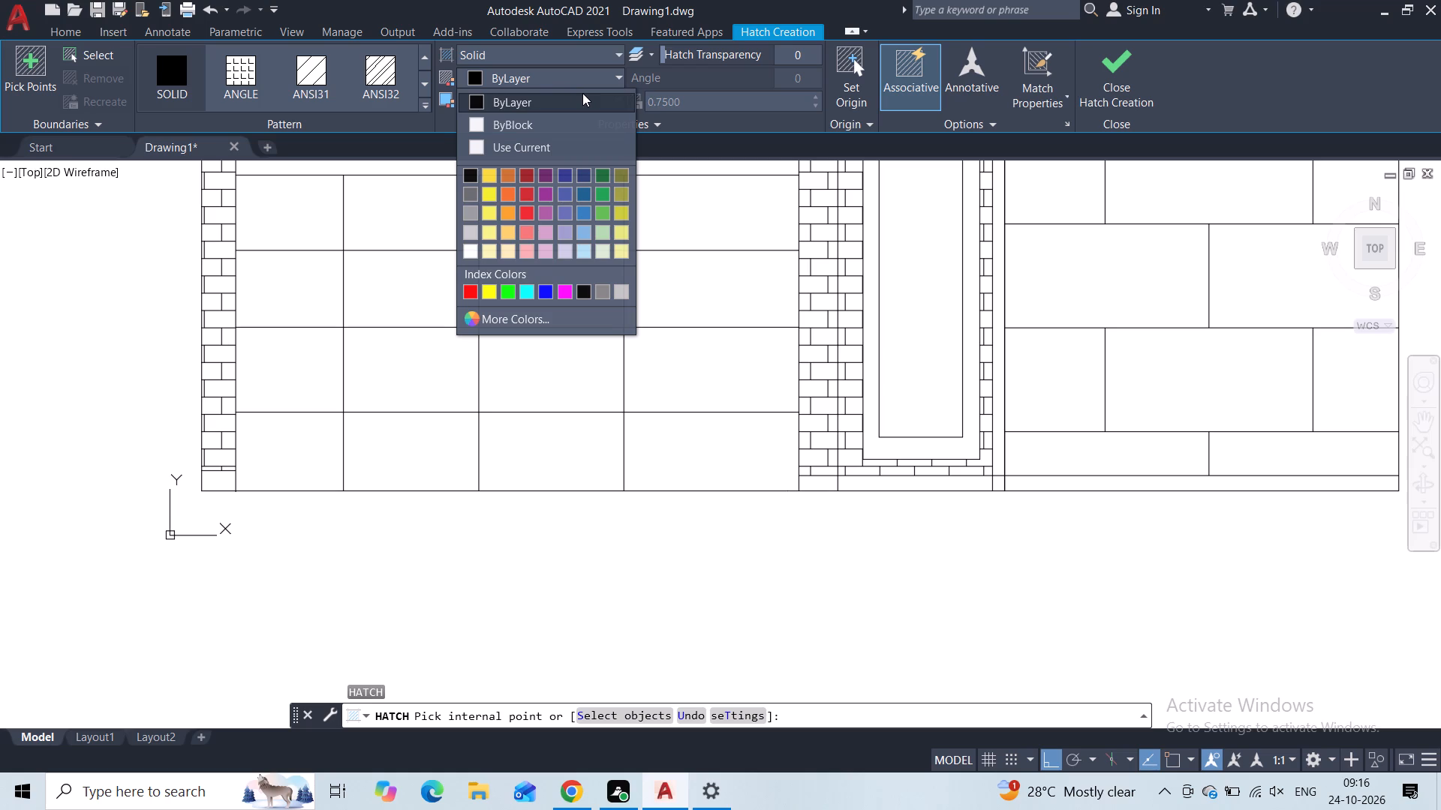
pyautogui.click(474, 194)
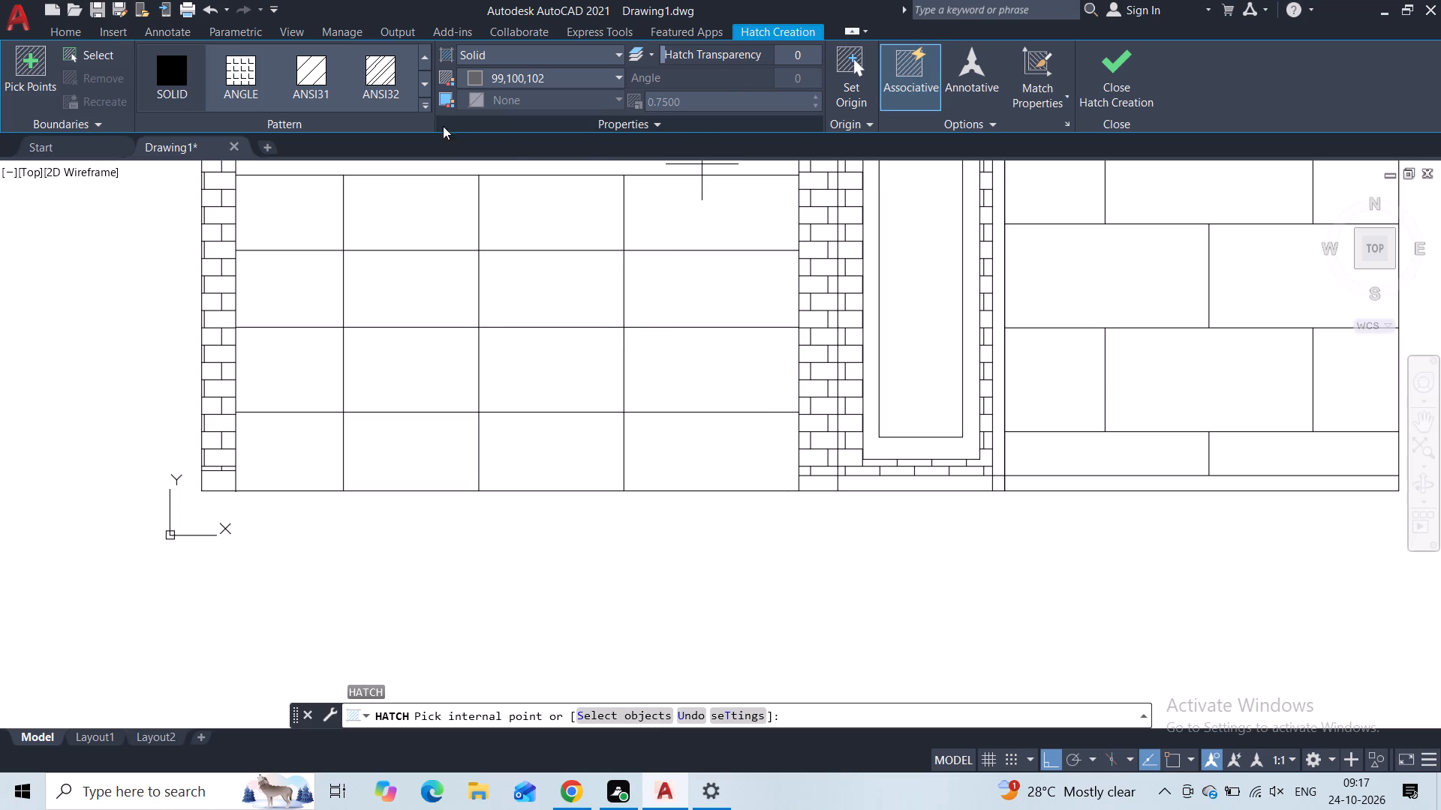
# Change the hatch to the GOST_GLASS pattern with light grey colour 199,200,202 on a dark grey 99,100,102 background.
pyautogui.click(427, 105)
pyautogui.scroll(-2, 392, 217)
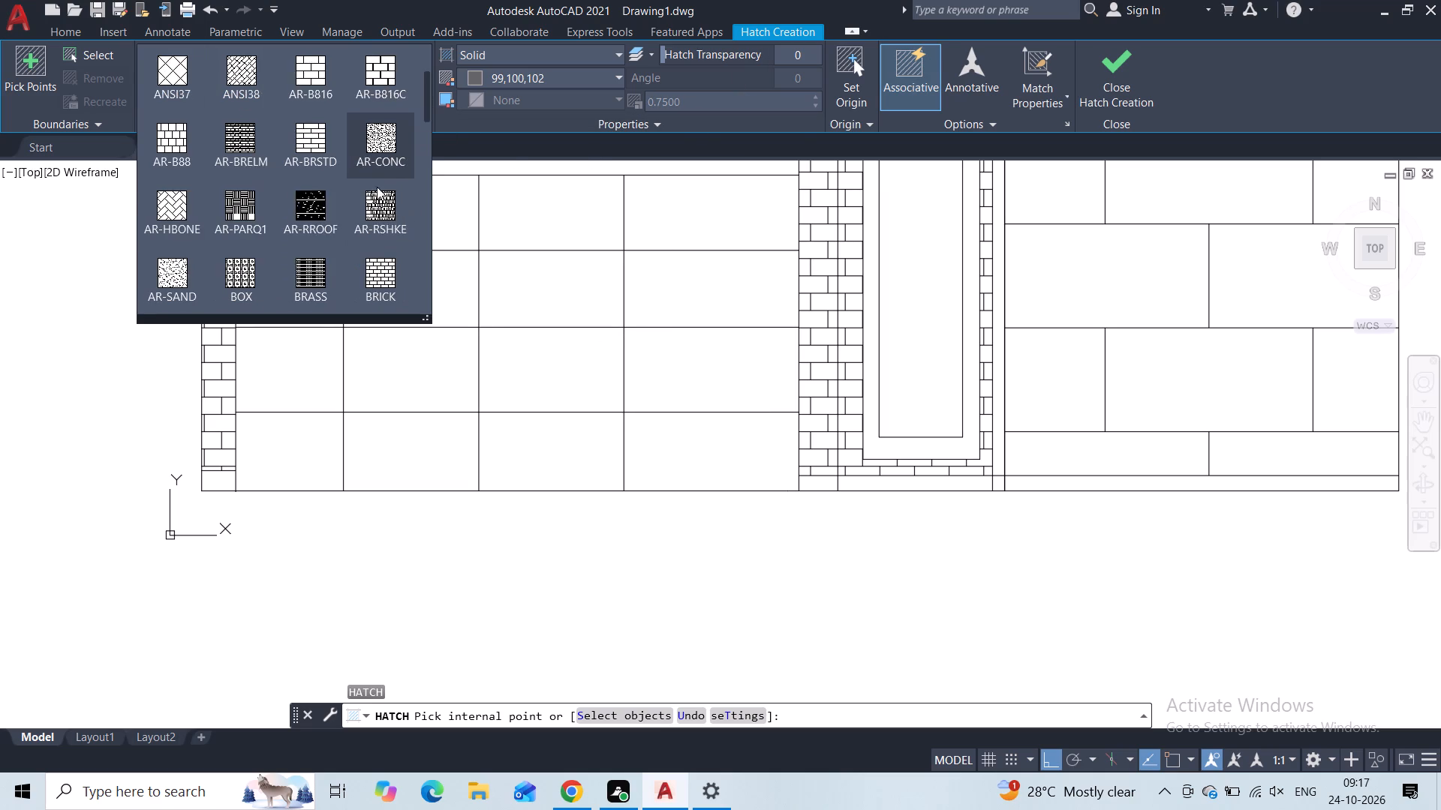
pyautogui.scroll(-3, 377, 187)
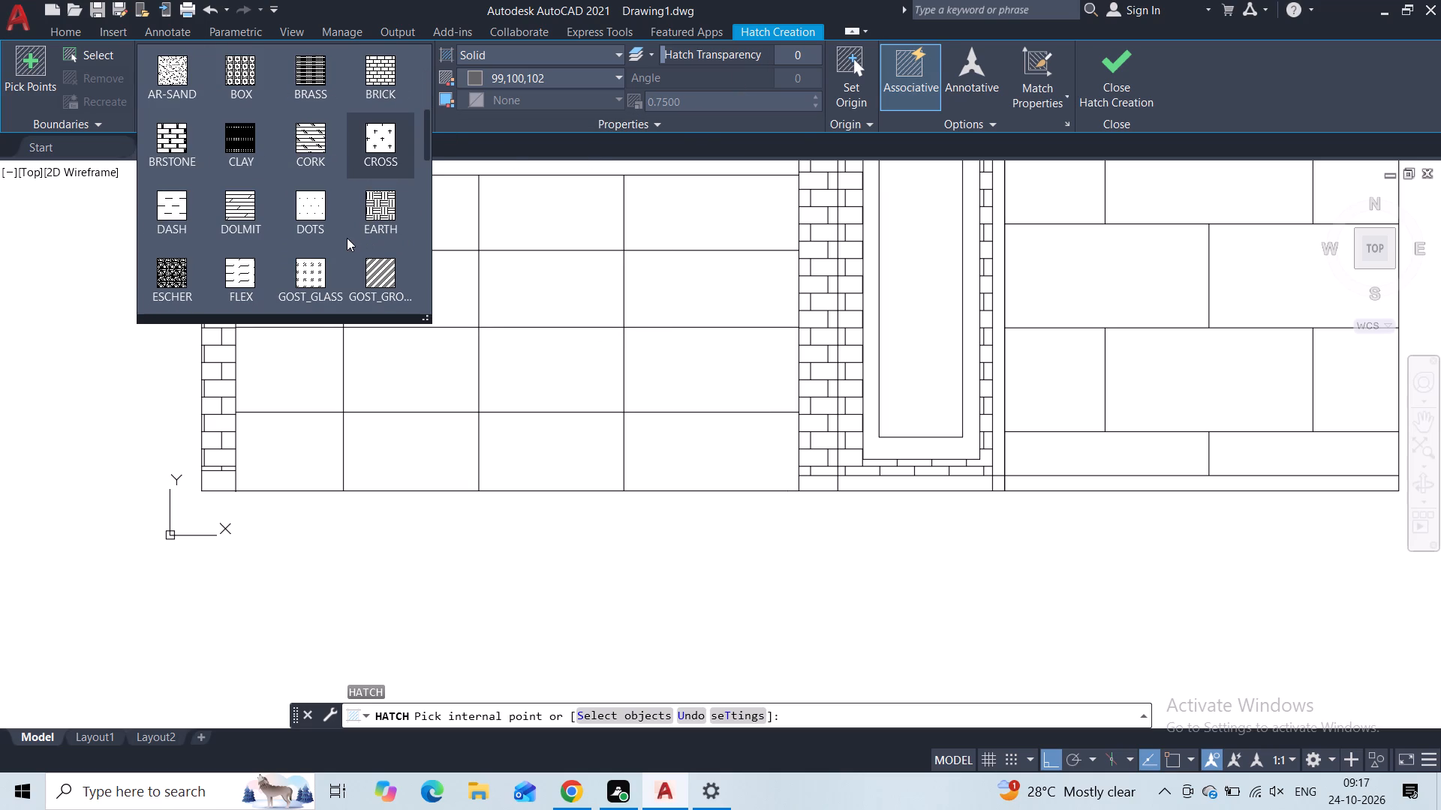
pyautogui.click(320, 256)
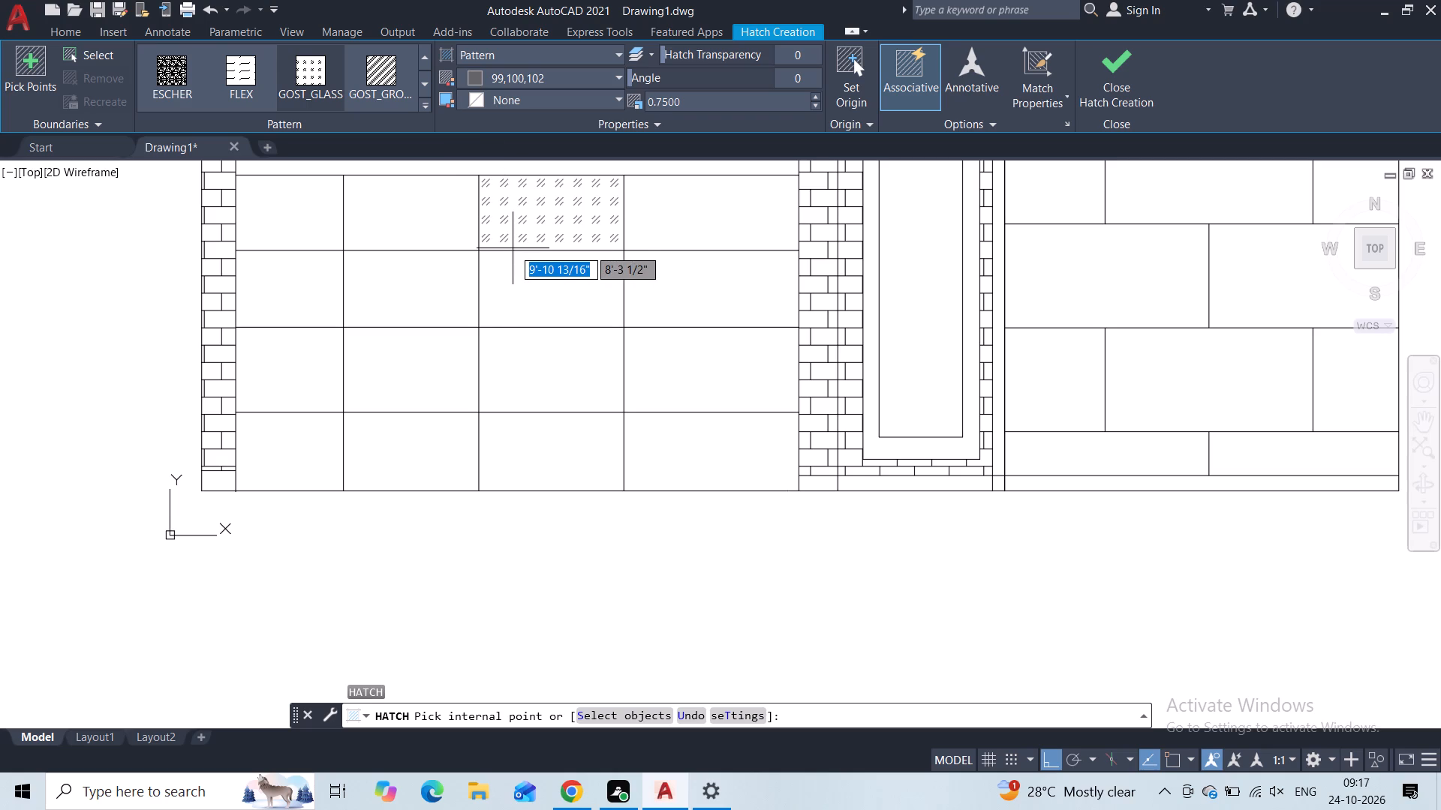
pyautogui.click(510, 100)
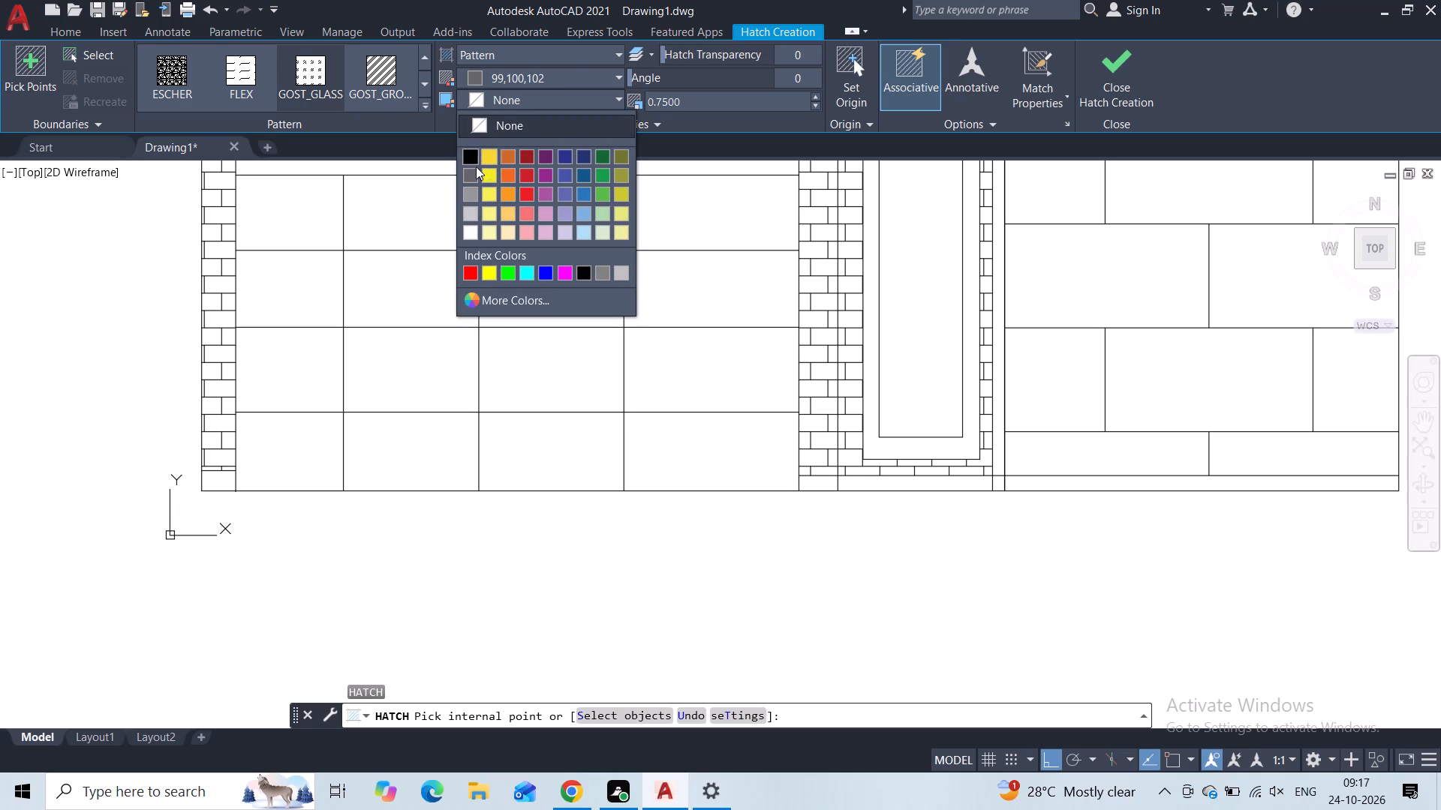
pyautogui.click(474, 175)
pyautogui.click(515, 78)
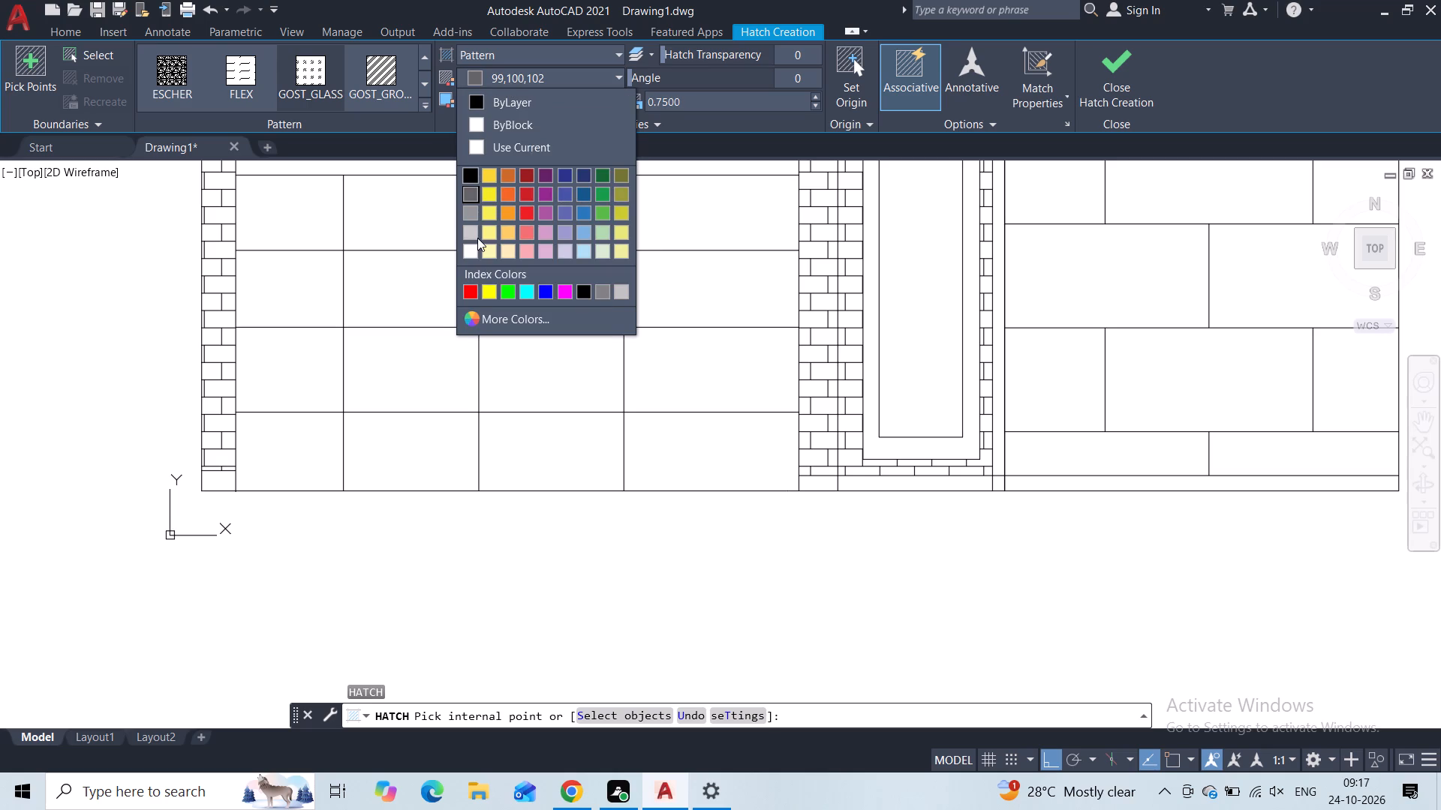
pyautogui.click(477, 240)
# Fill all sixteen panes of the lower large window with the GOST_GLASS hatch at scale 0.75.
pyautogui.moveTo(546, 211); pyautogui.dragTo(459, 395, button='middle')
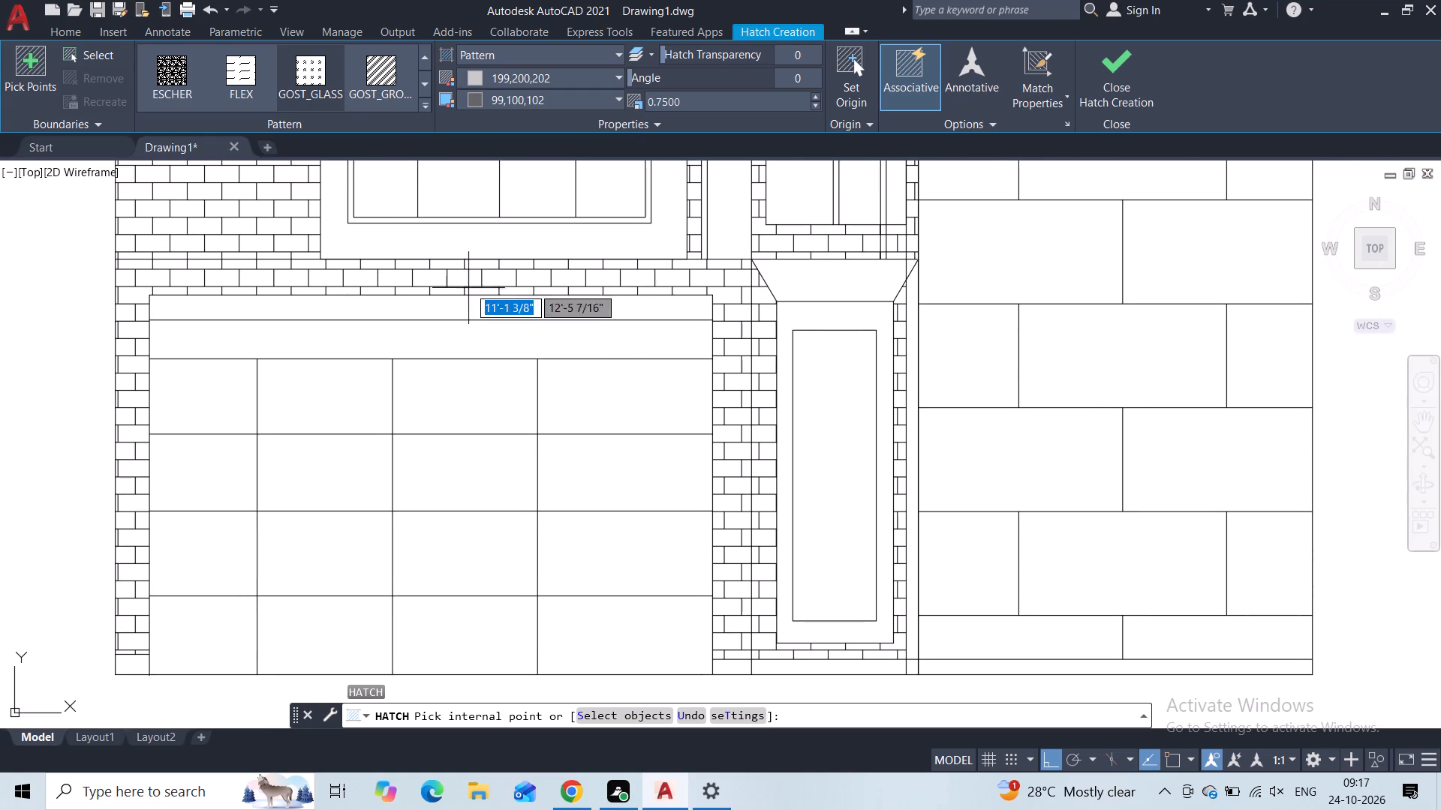
pyautogui.moveTo(467, 259); pyautogui.dragTo(474, 436, button='middle')
pyautogui.click(390, 359)
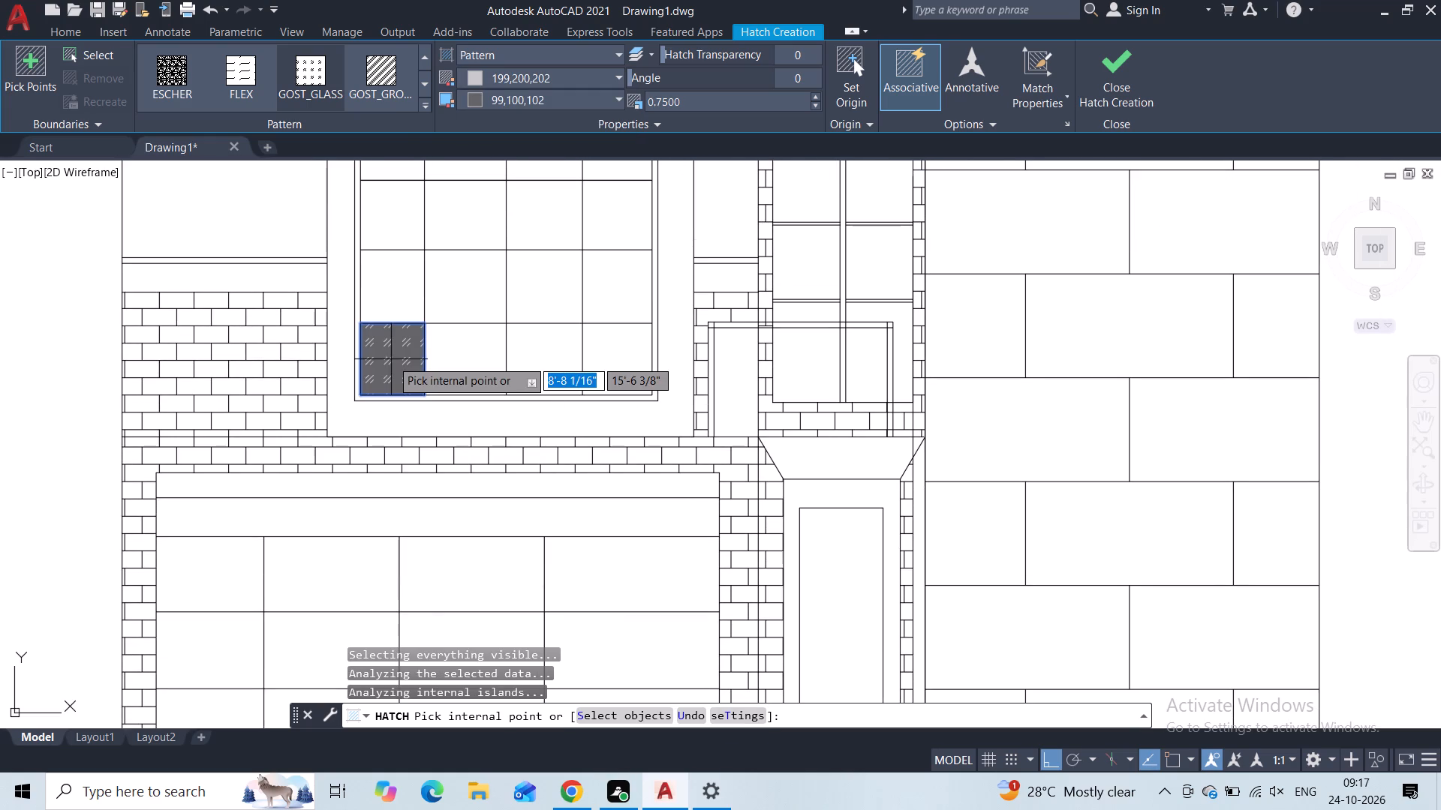
pyautogui.click(480, 343)
pyautogui.click(472, 297)
pyautogui.click(394, 283)
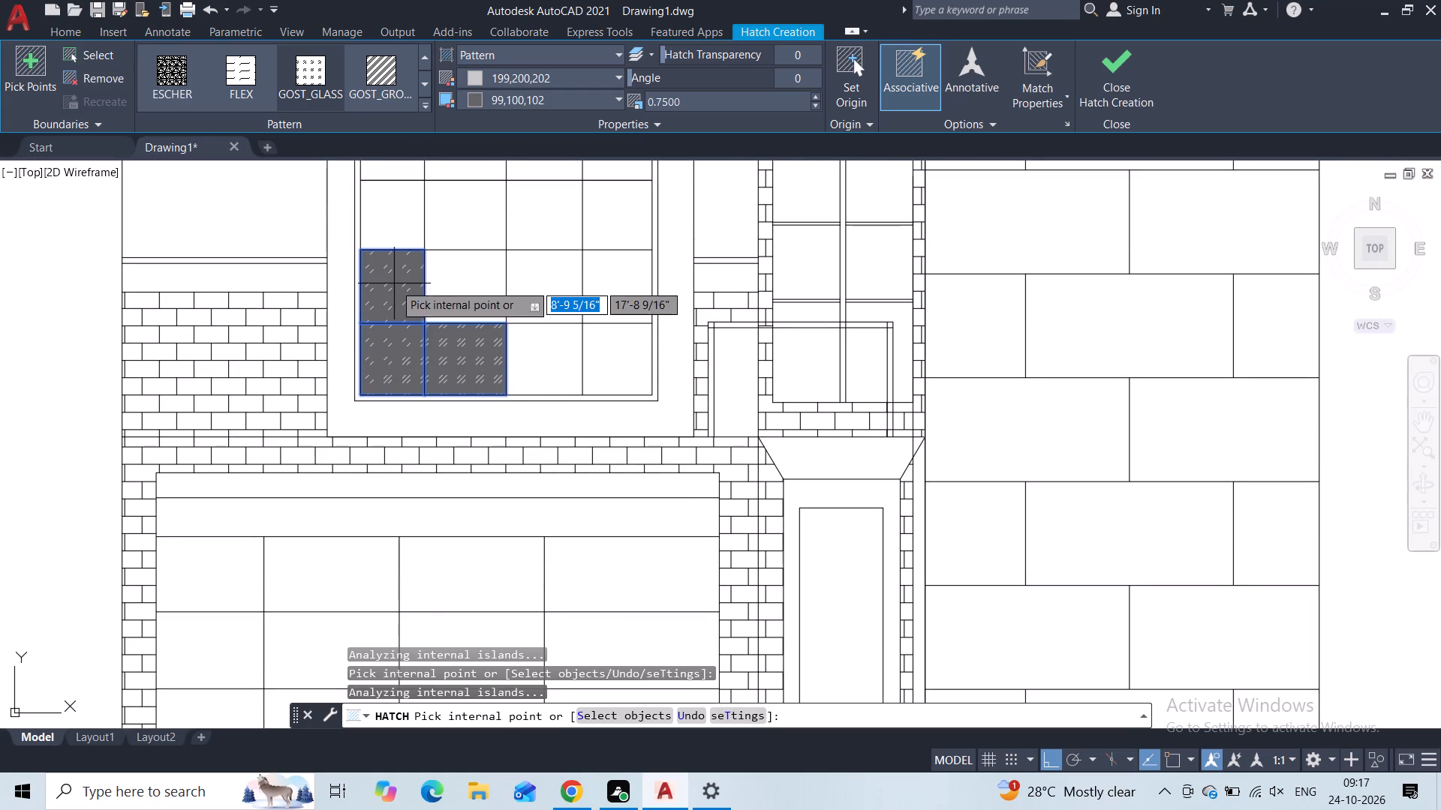
pyautogui.click(464, 238)
pyautogui.click(483, 311)
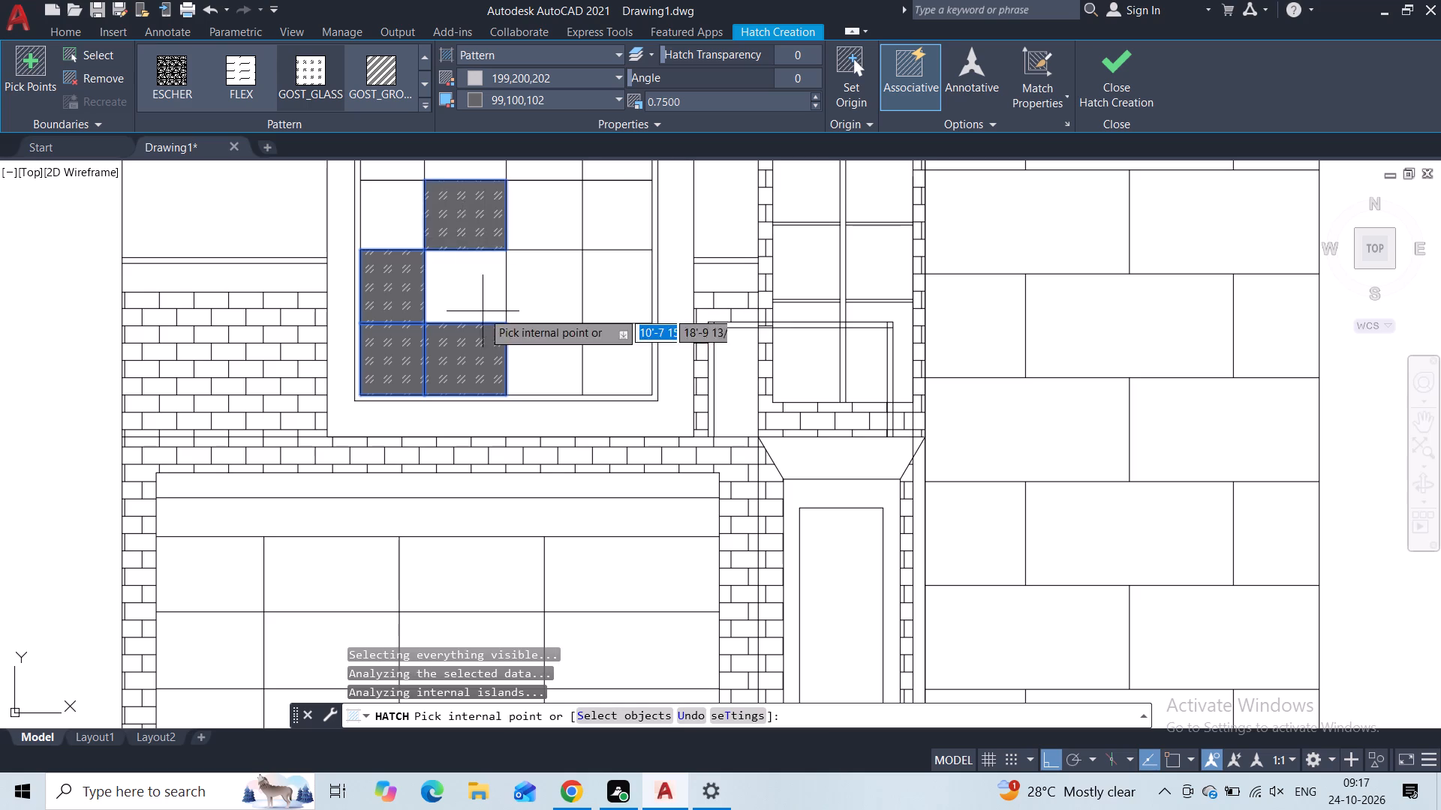
pyautogui.click(546, 288)
pyautogui.click(545, 349)
pyautogui.click(603, 349)
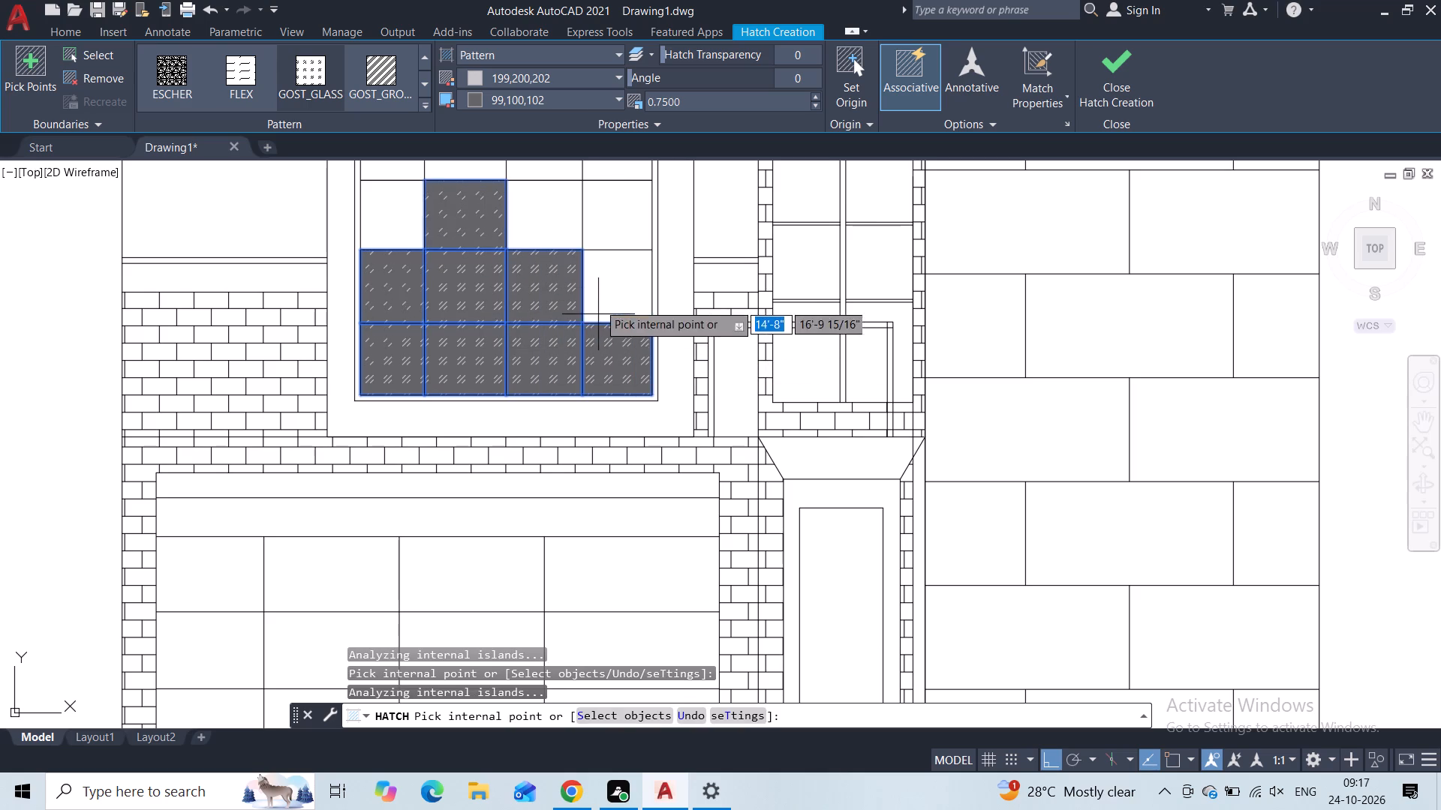
pyautogui.click(598, 302)
pyautogui.click(603, 246)
pyautogui.click(543, 230)
pyautogui.moveTo(545, 234); pyautogui.dragTo(528, 356, button='middle')
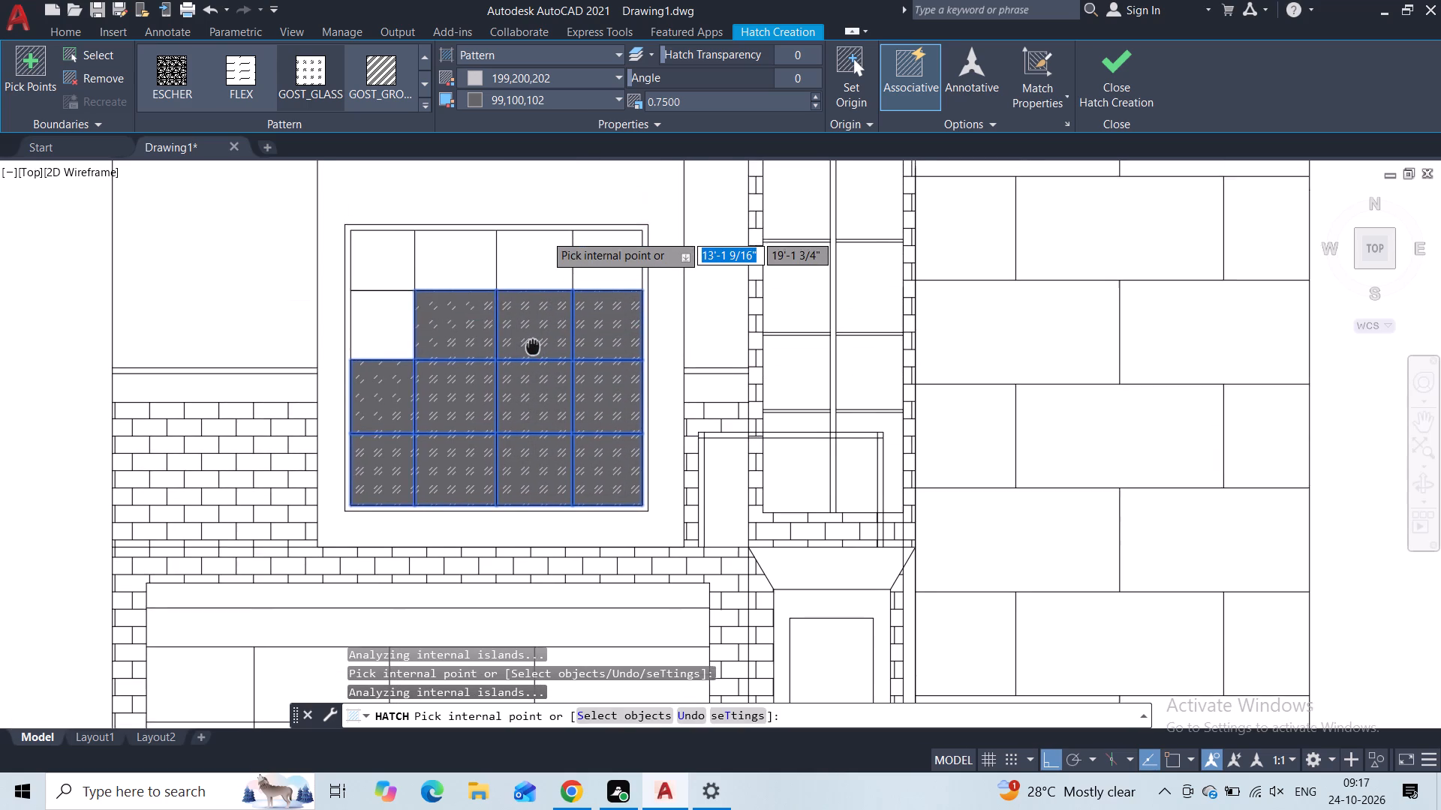
pyautogui.moveTo(528, 356); pyautogui.dragTo(517, 381, button='middle')
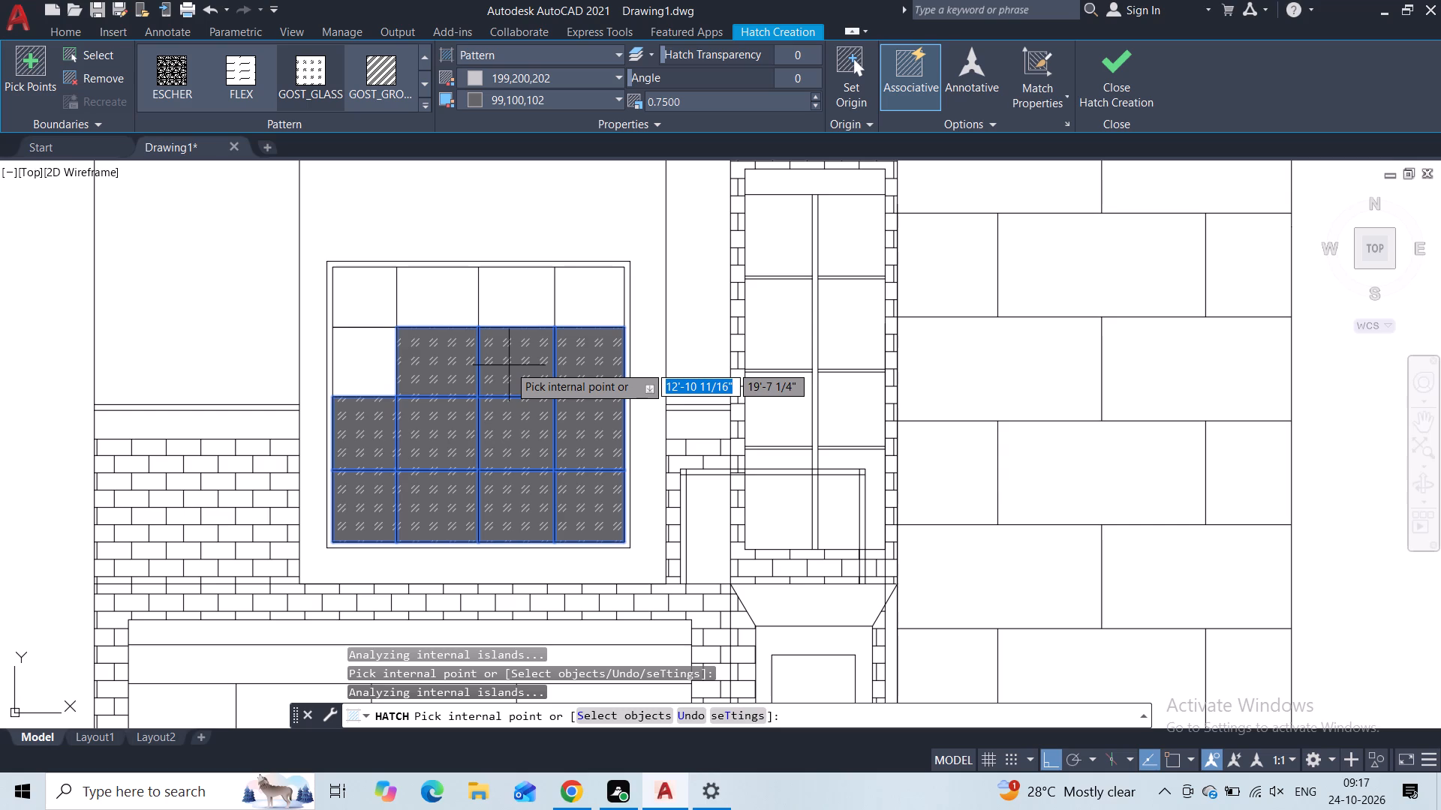
pyautogui.click(452, 311)
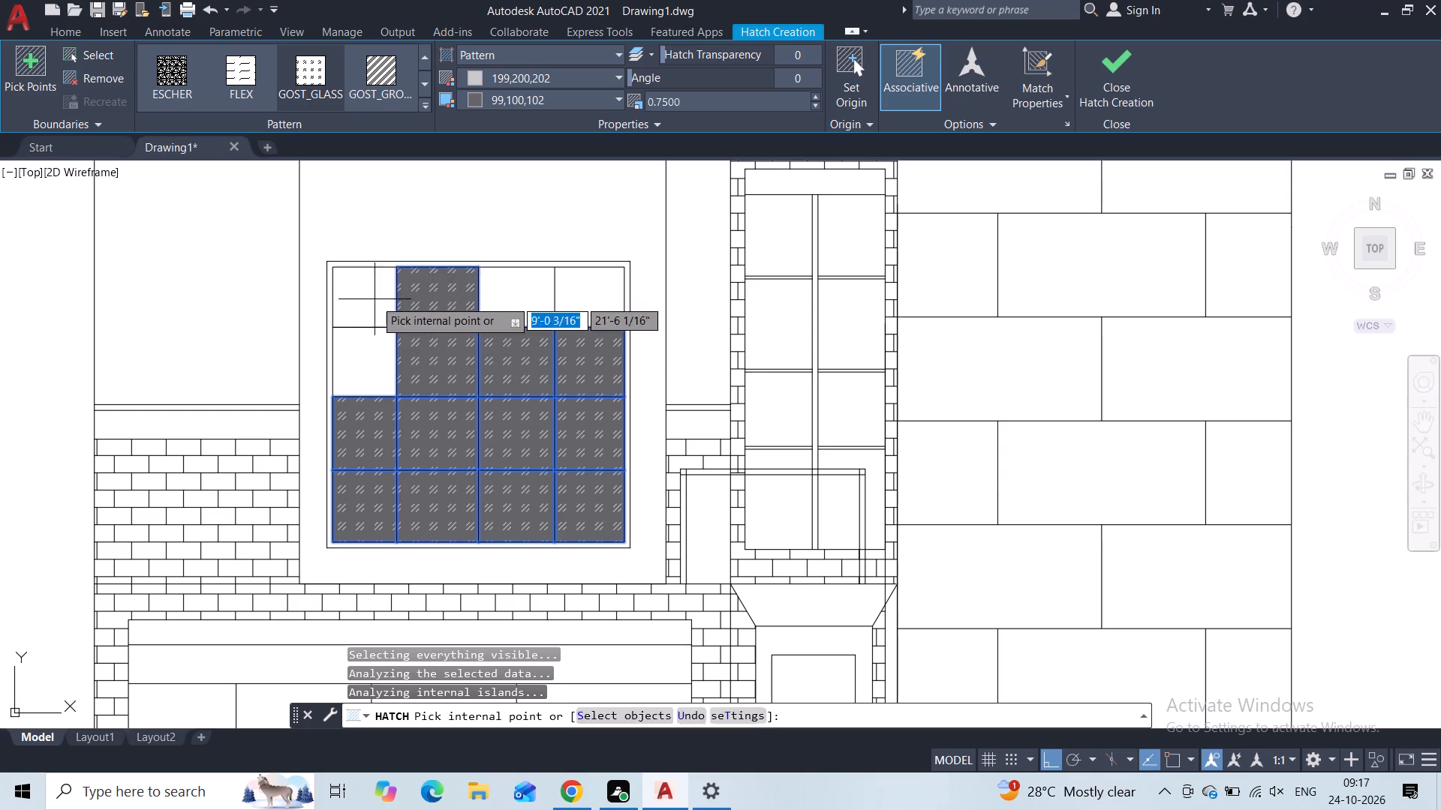
pyautogui.click(375, 299)
pyautogui.click(369, 353)
pyautogui.click(501, 301)
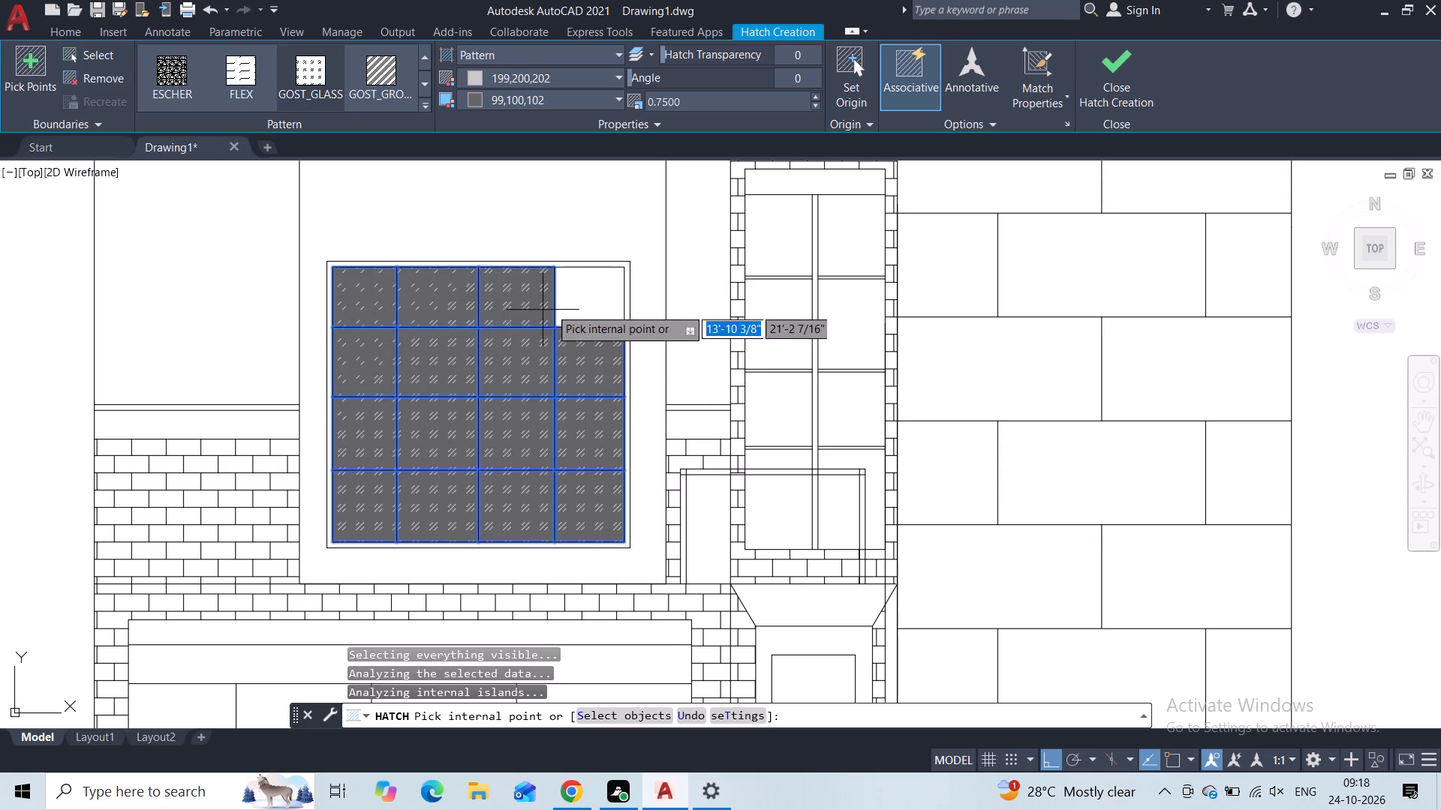
pyautogui.click(561, 305)
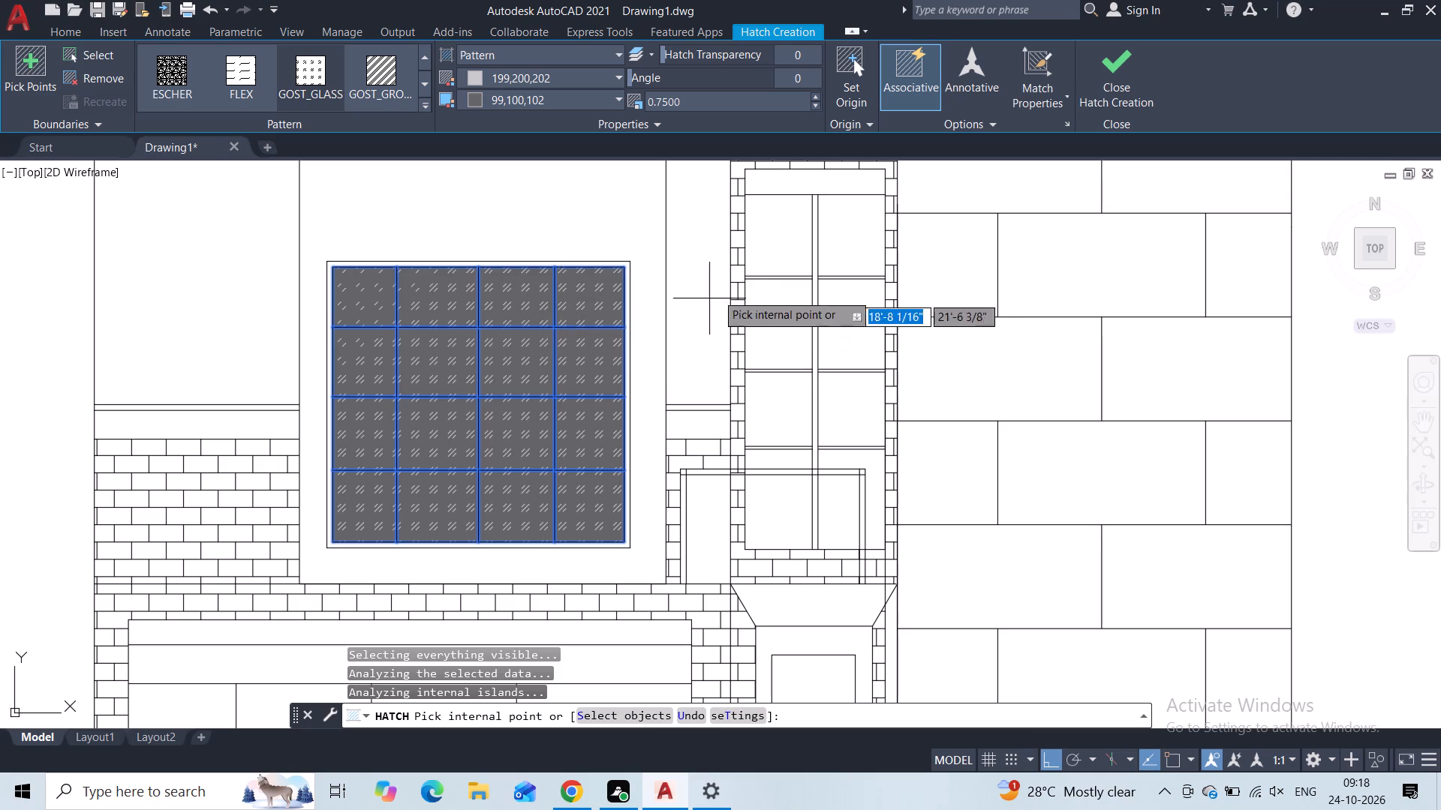
# Add the panes of the lower narrow window in the brick column to the glass hatch, including the parts overlapped by the entrance outline.
pyautogui.click(778, 227)
pyautogui.click(850, 233)
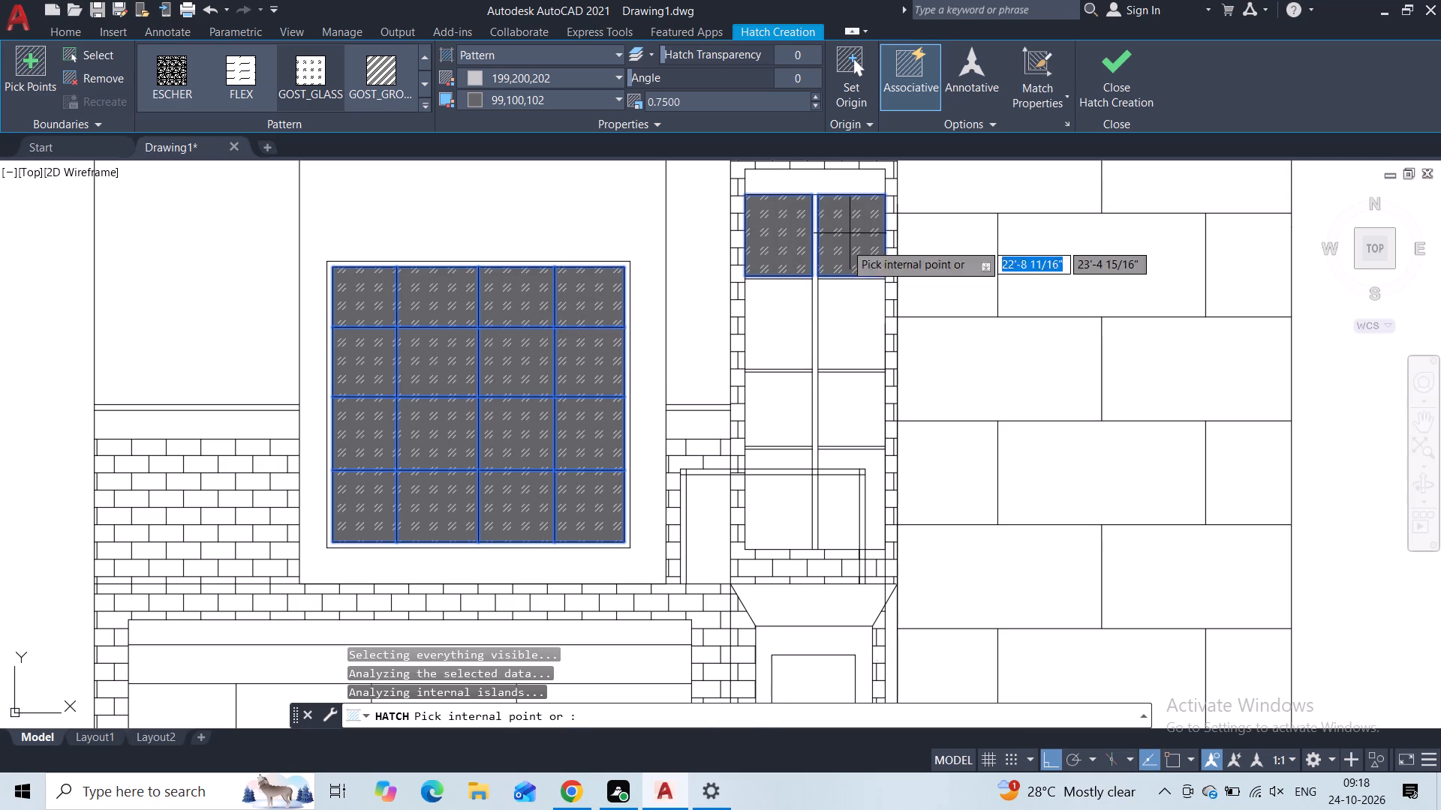
pyautogui.click(844, 332)
pyautogui.click(765, 331)
pyautogui.click(768, 409)
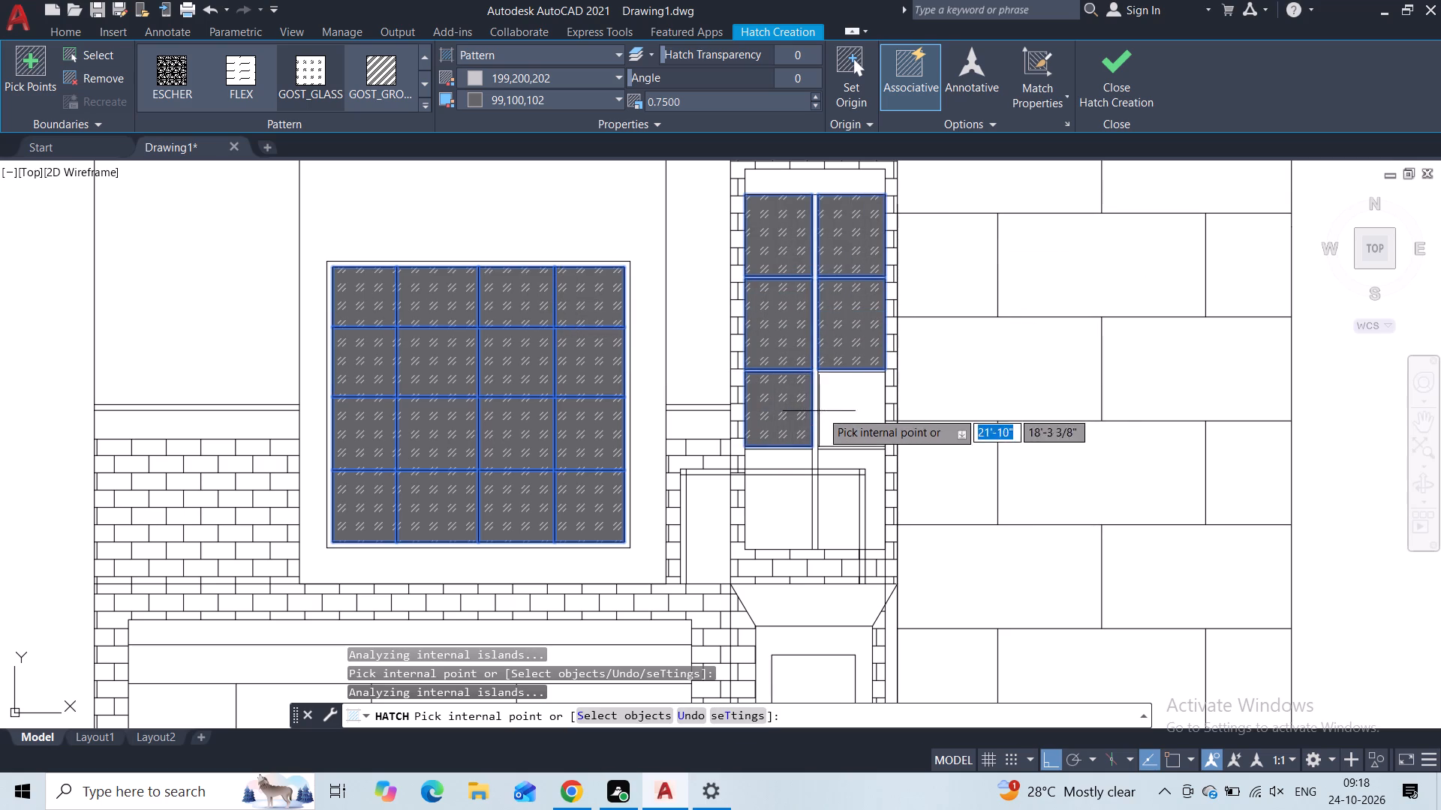
pyautogui.click(844, 407)
pyautogui.scroll(3, 828, 468)
pyautogui.click(842, 442)
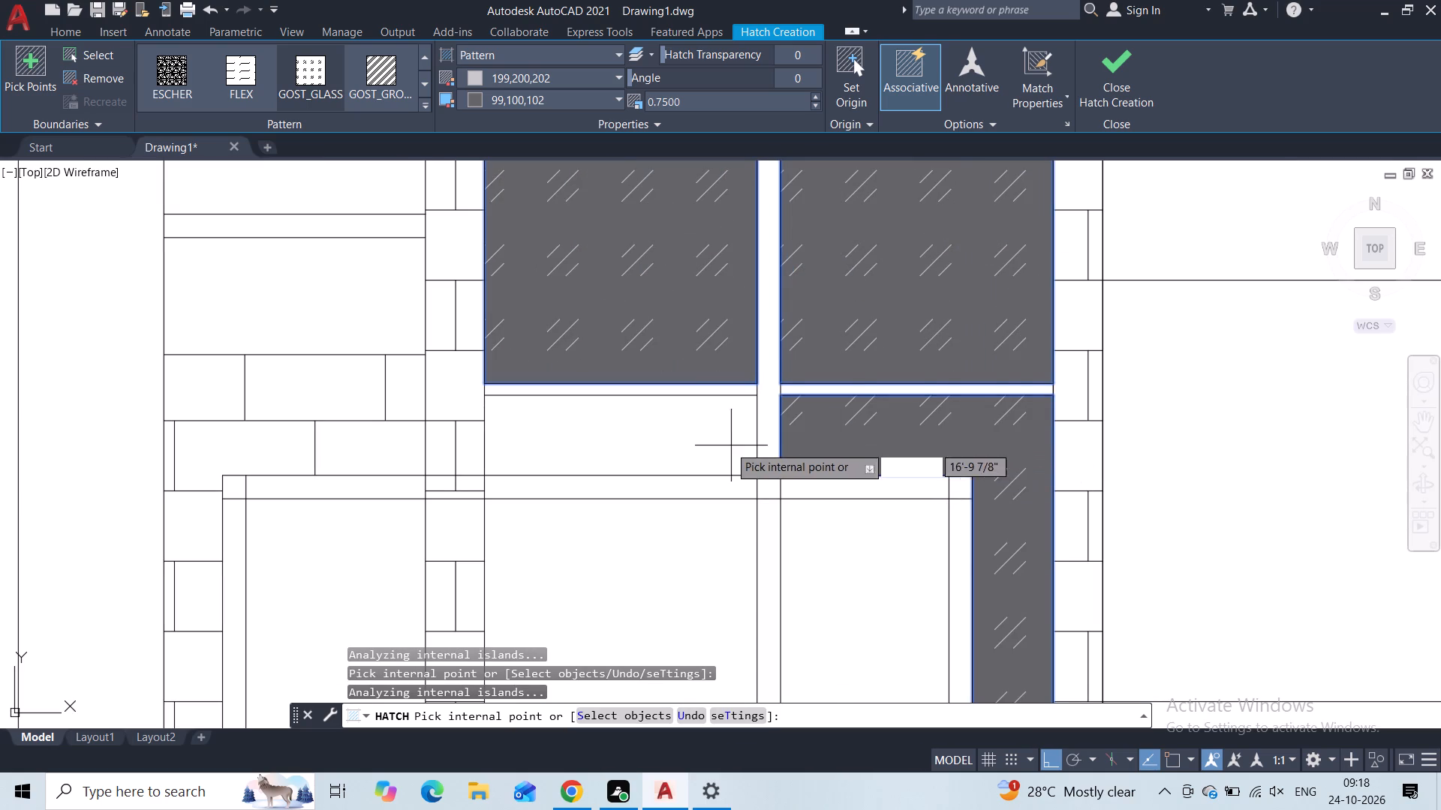
pyautogui.click(711, 442)
pyautogui.click(688, 535)
pyautogui.click(842, 562)
# Add the row of four panes above the brick column, near the top of the house, to the glass hatch.
pyautogui.scroll(-3, 839, 559)
pyautogui.moveTo(830, 555); pyautogui.dragTo(787, 386, button='middle')
pyautogui.scroll(-2, 769, 585)
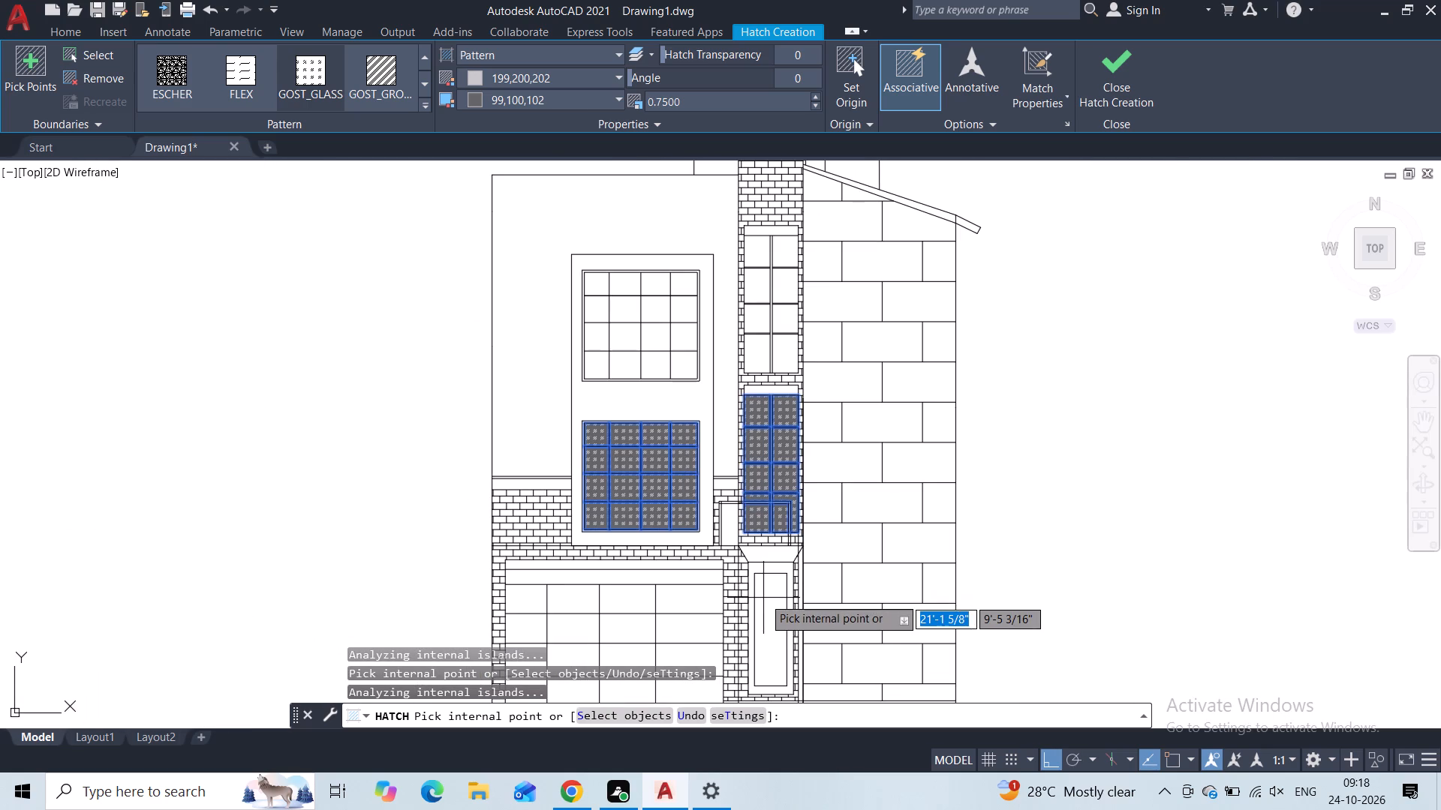
pyautogui.scroll(2, 687, 573)
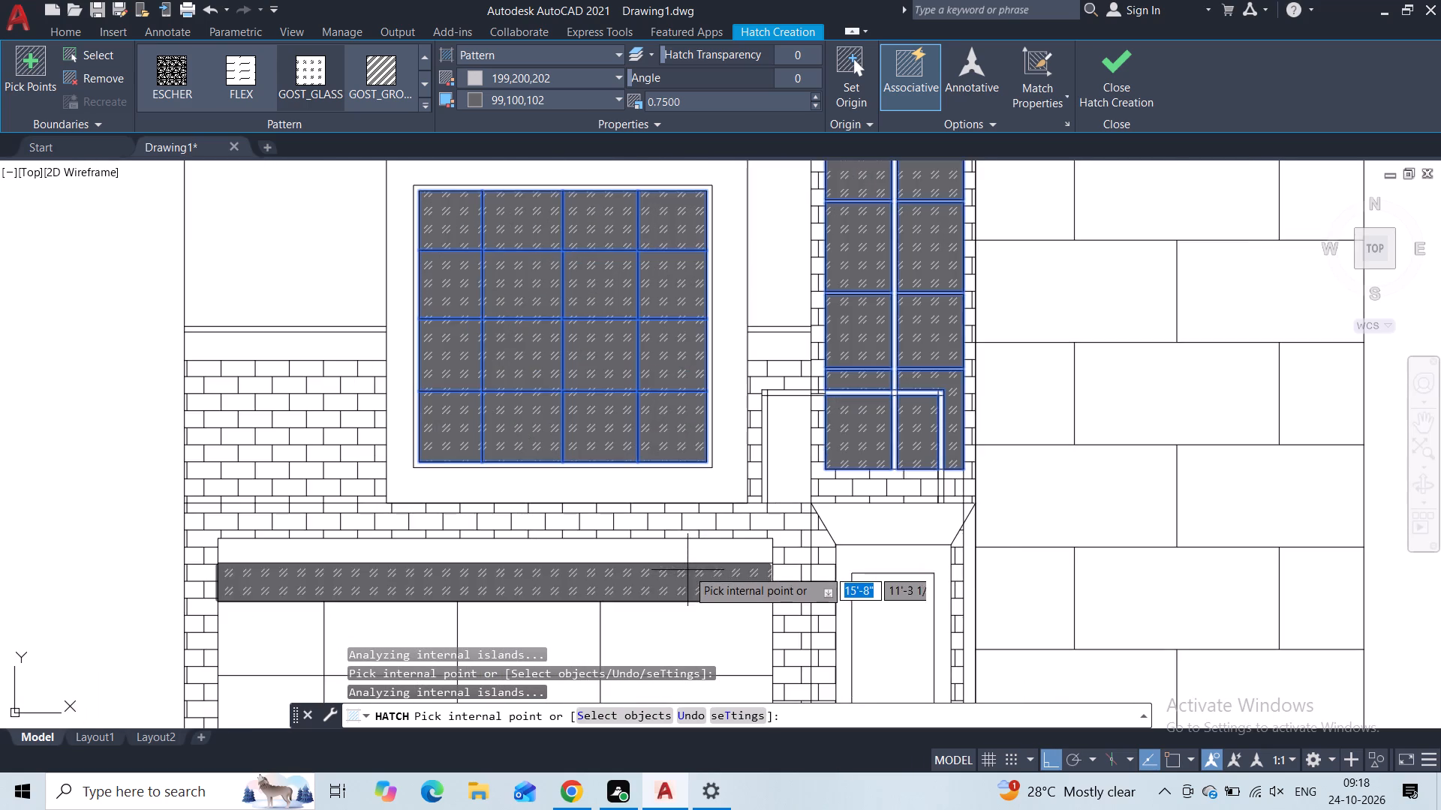
pyautogui.scroll(-5, 736, 493)
pyautogui.scroll(5, 731, 404)
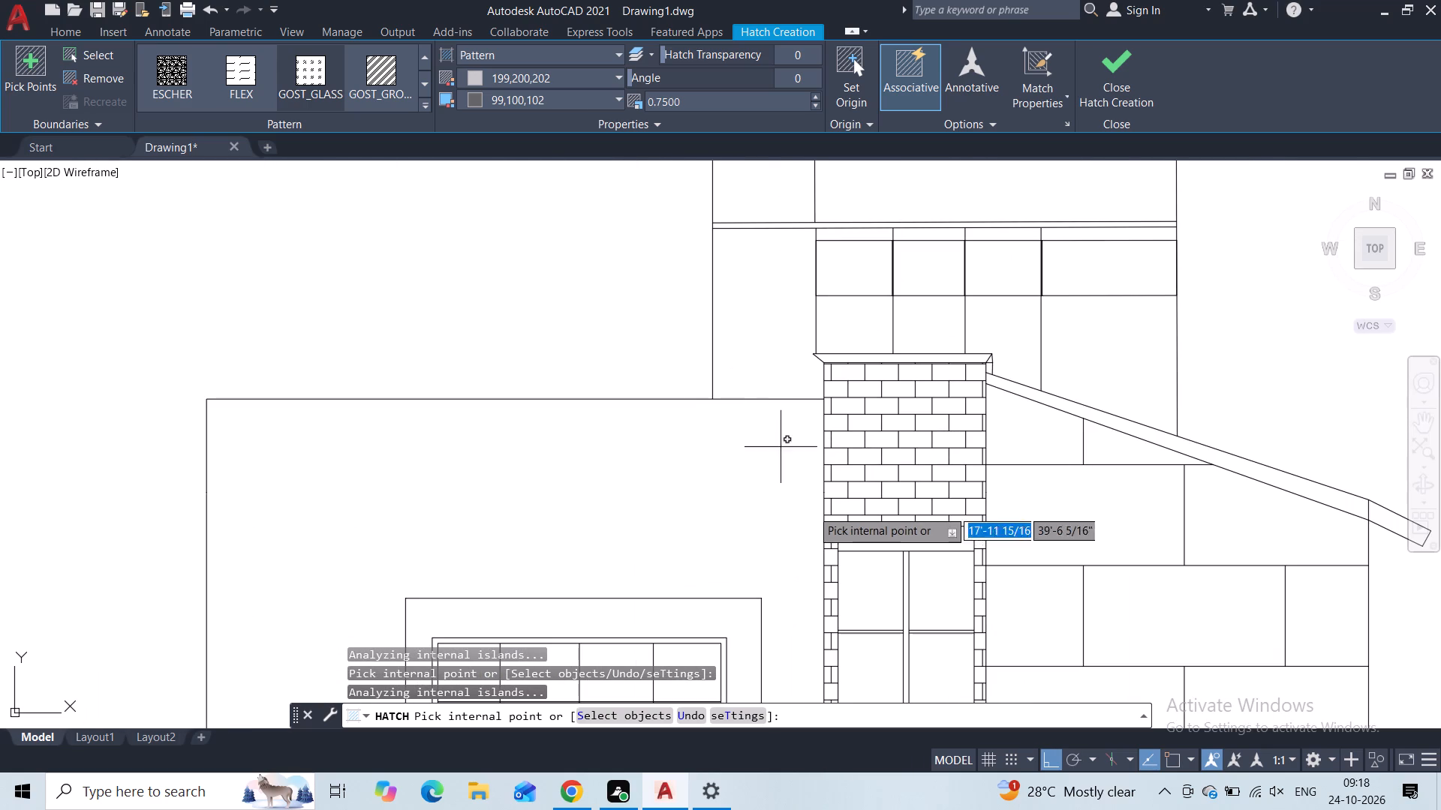
pyautogui.click(867, 274)
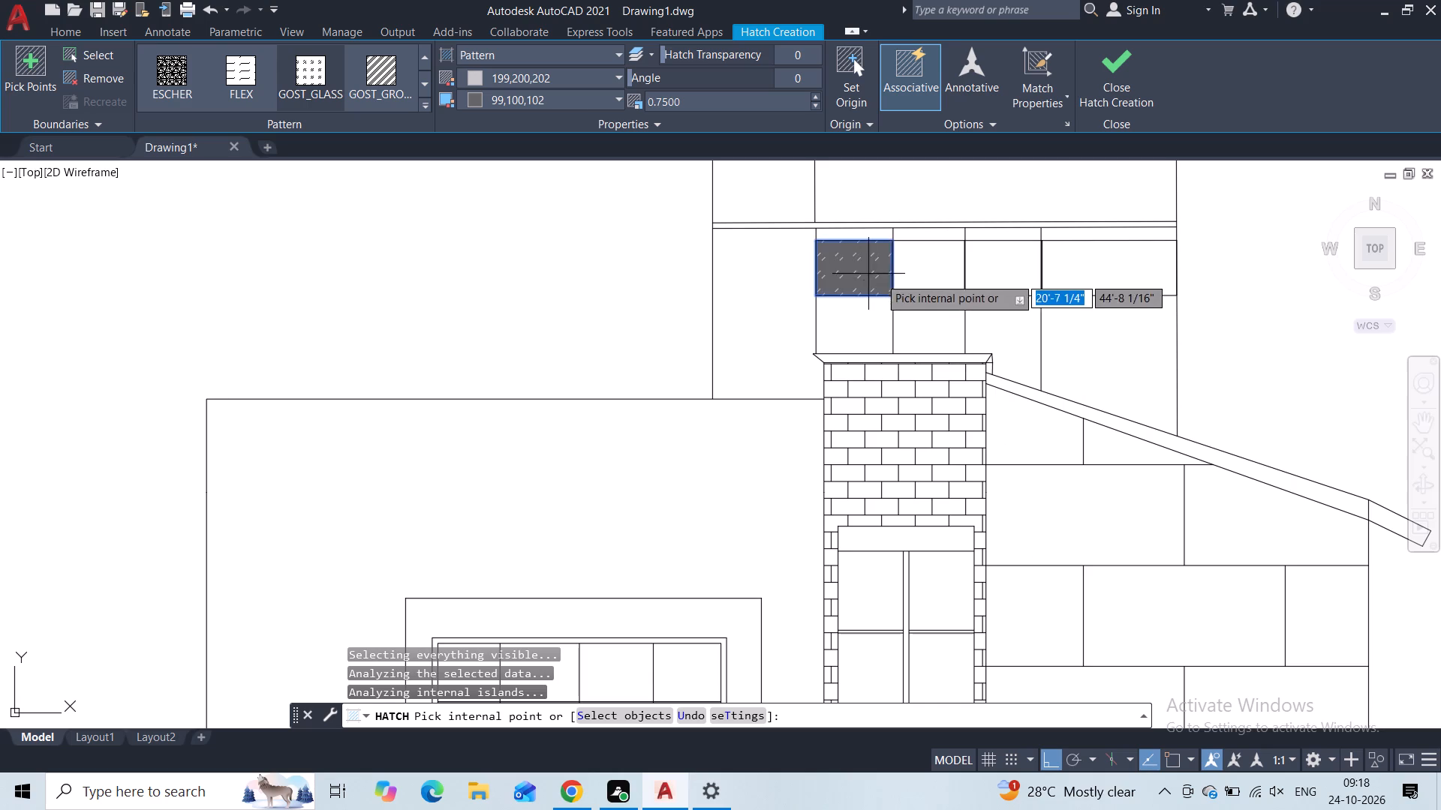
pyautogui.click(927, 275)
pyautogui.click(1013, 271)
pyautogui.click(1048, 265)
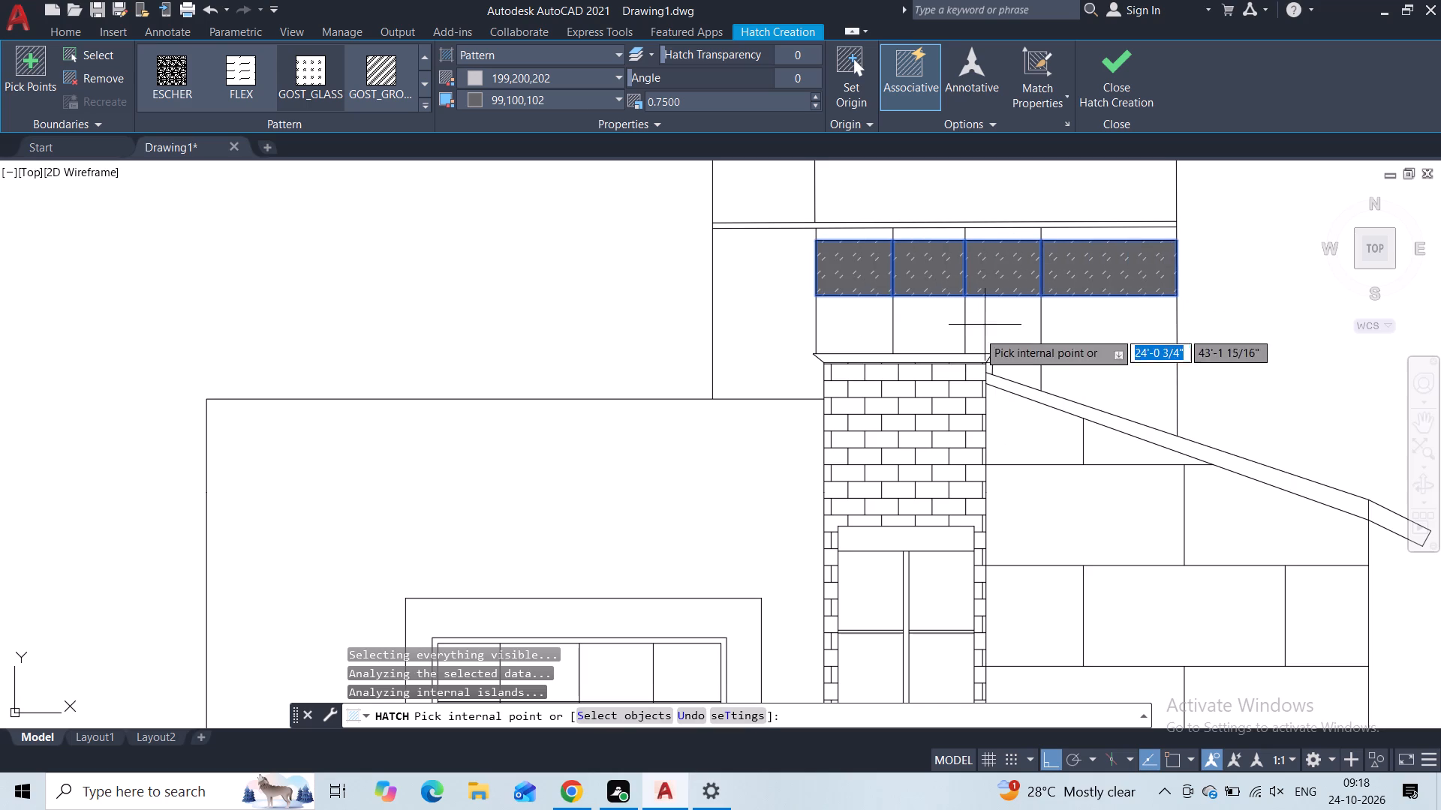
# Add the eight panes of the upper narrow window in the brick column to the glass hatch.
pyautogui.click(880, 590)
pyautogui.click(931, 582)
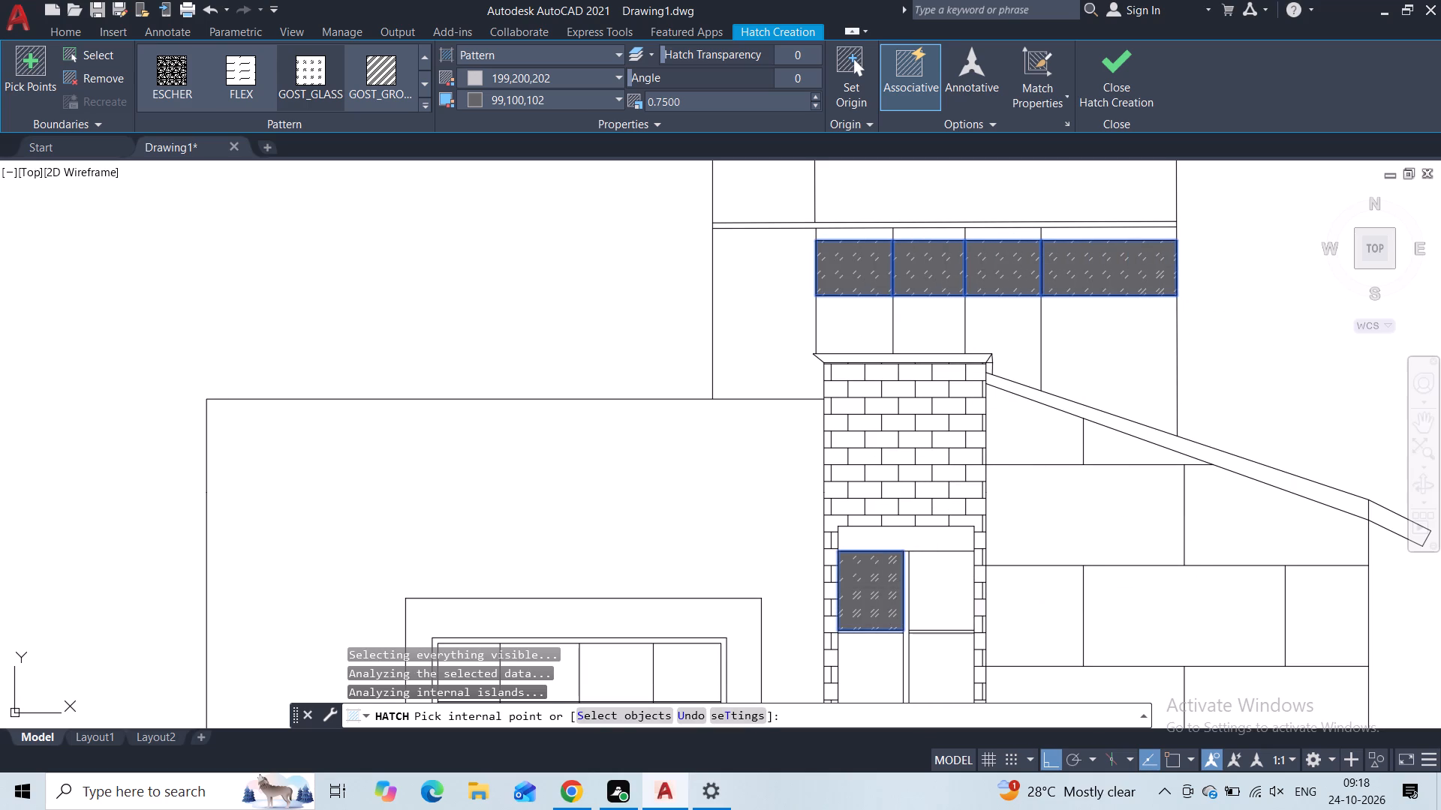
pyautogui.moveTo(923, 595); pyautogui.dragTo(906, 273, button='middle')
pyautogui.click(857, 351)
pyautogui.click(913, 355)
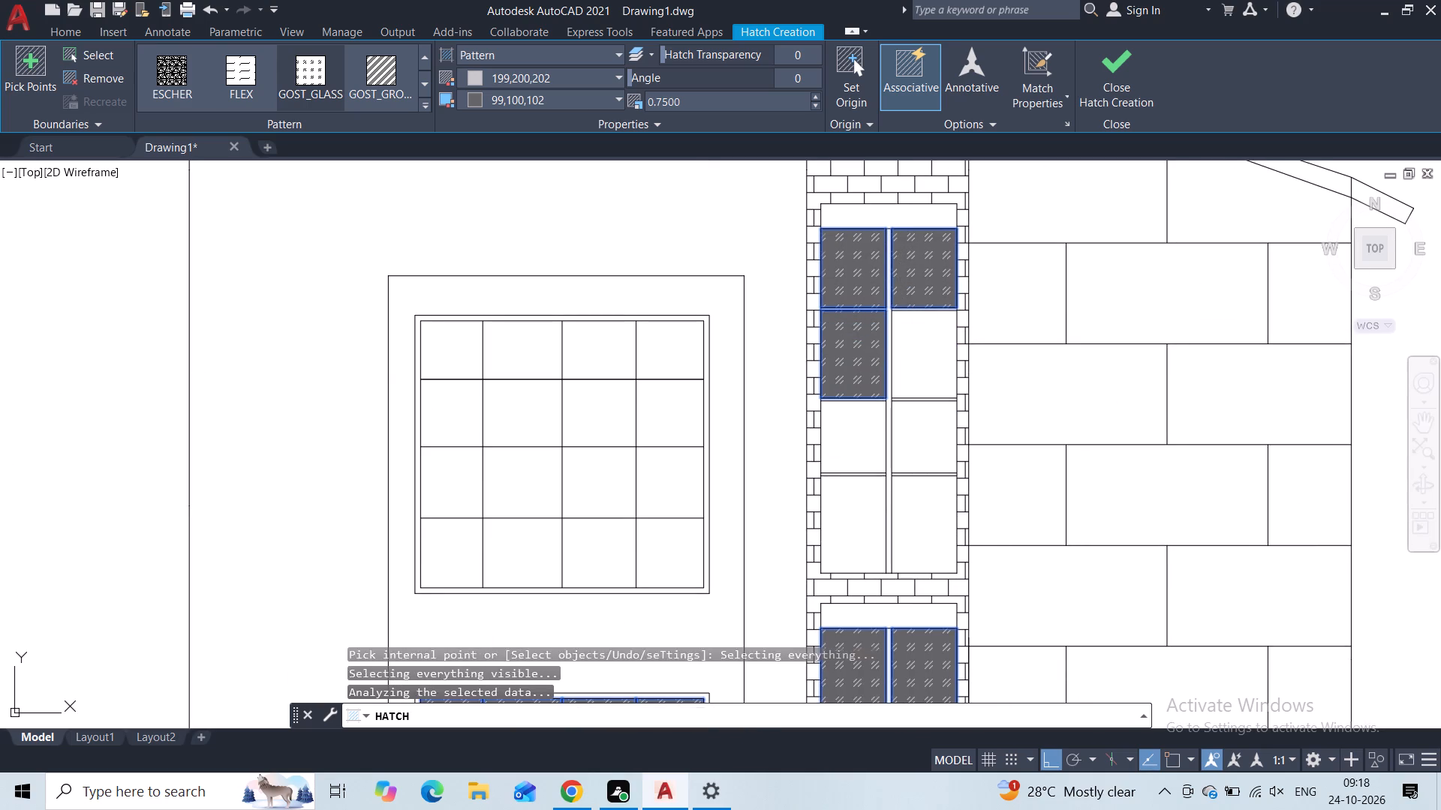
pyautogui.click(906, 439)
pyautogui.click(920, 510)
pyautogui.click(859, 514)
pyautogui.click(864, 451)
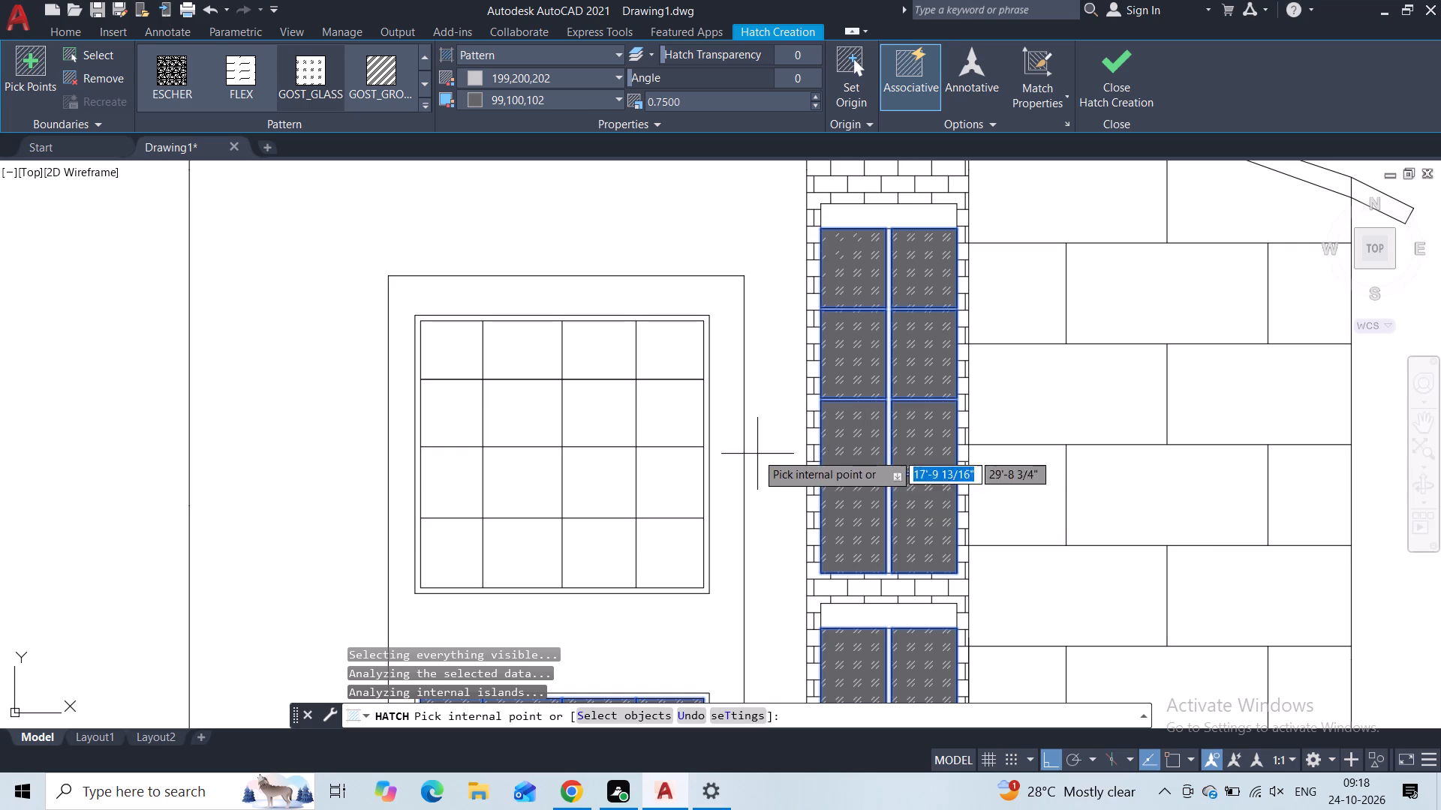
# Add all sixteen panes of the upper large window to the glass hatch and finish the hatch.
pyautogui.click(642, 356)
pyautogui.click(608, 361)
pyautogui.click(497, 355)
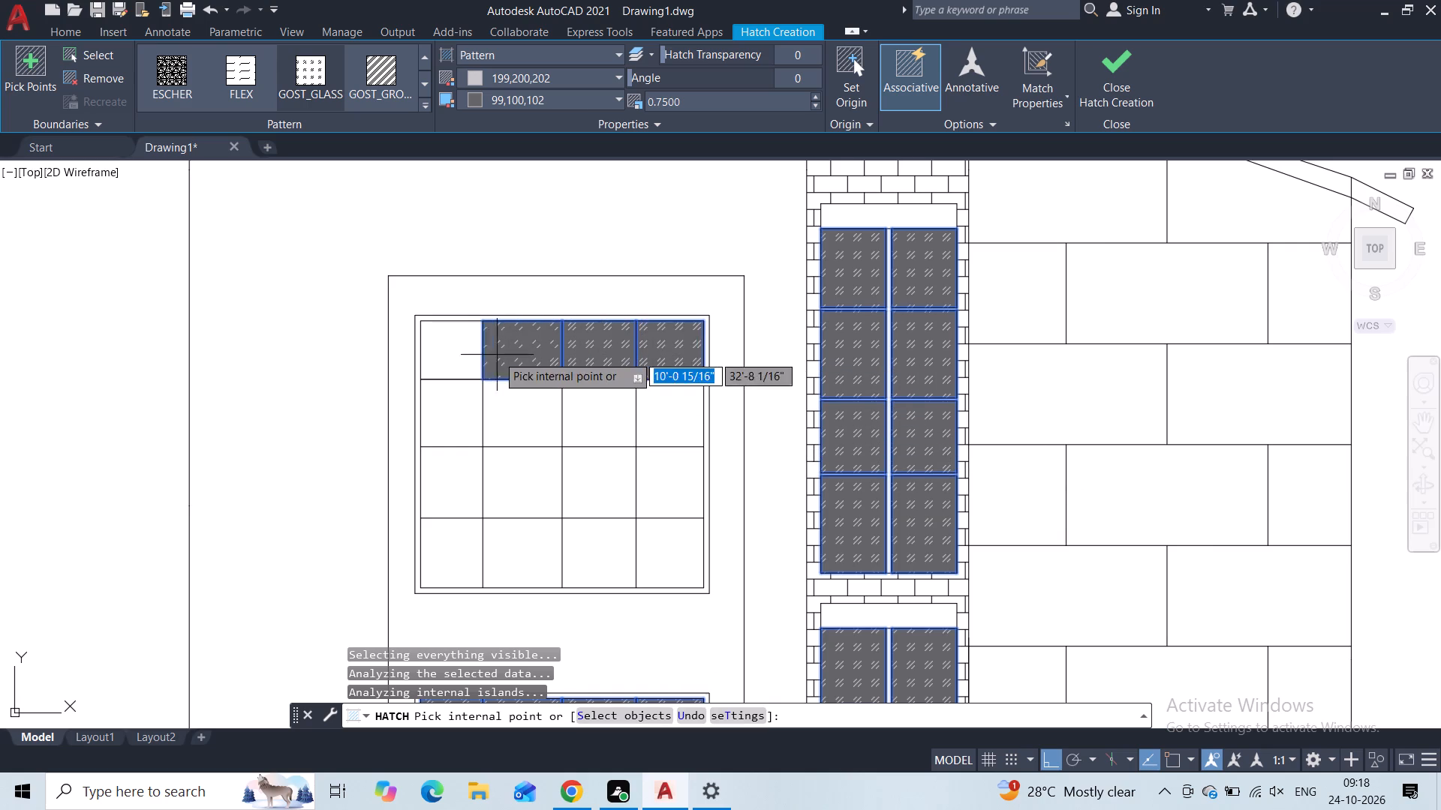
pyautogui.click(466, 355)
pyautogui.click(462, 403)
pyautogui.click(507, 419)
pyautogui.click(470, 475)
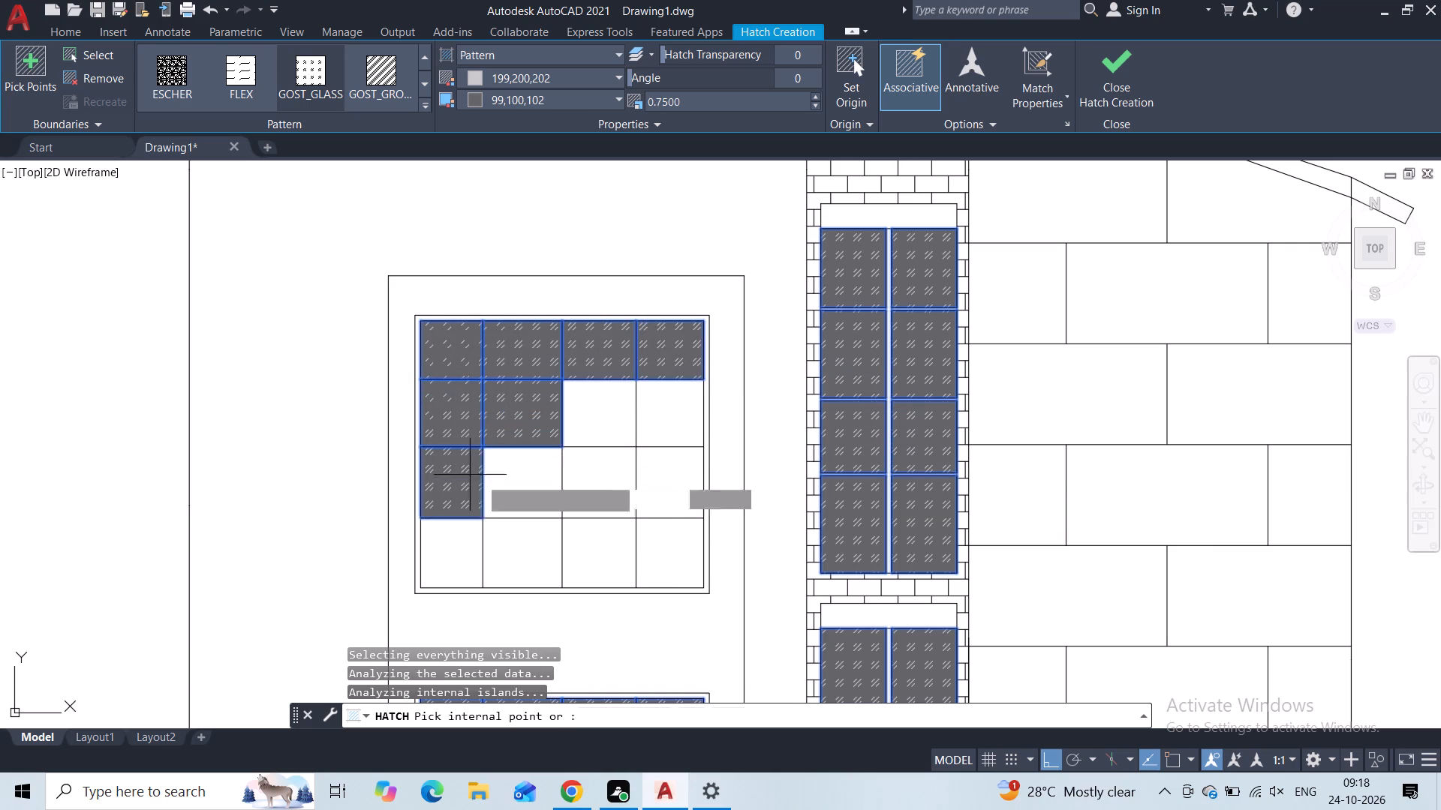
pyautogui.click(505, 486)
pyautogui.click(473, 538)
pyautogui.click(492, 545)
pyautogui.click(559, 547)
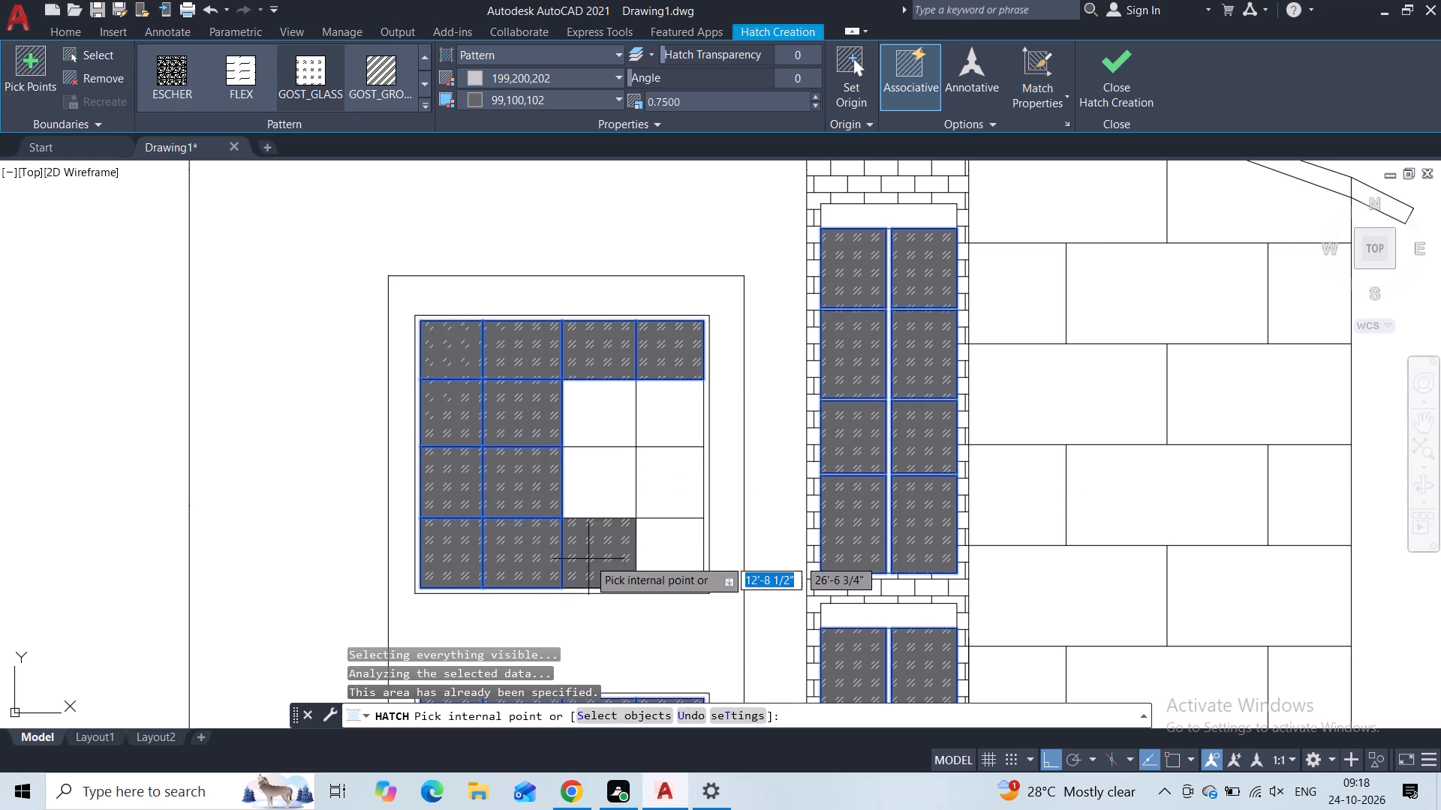
pyautogui.click(588, 559)
pyautogui.click(592, 492)
pyautogui.click(586, 432)
pyautogui.moveTo(640, 428); pyautogui.dragTo(648, 427)
pyautogui.click(651, 475)
pyautogui.click(654, 548)
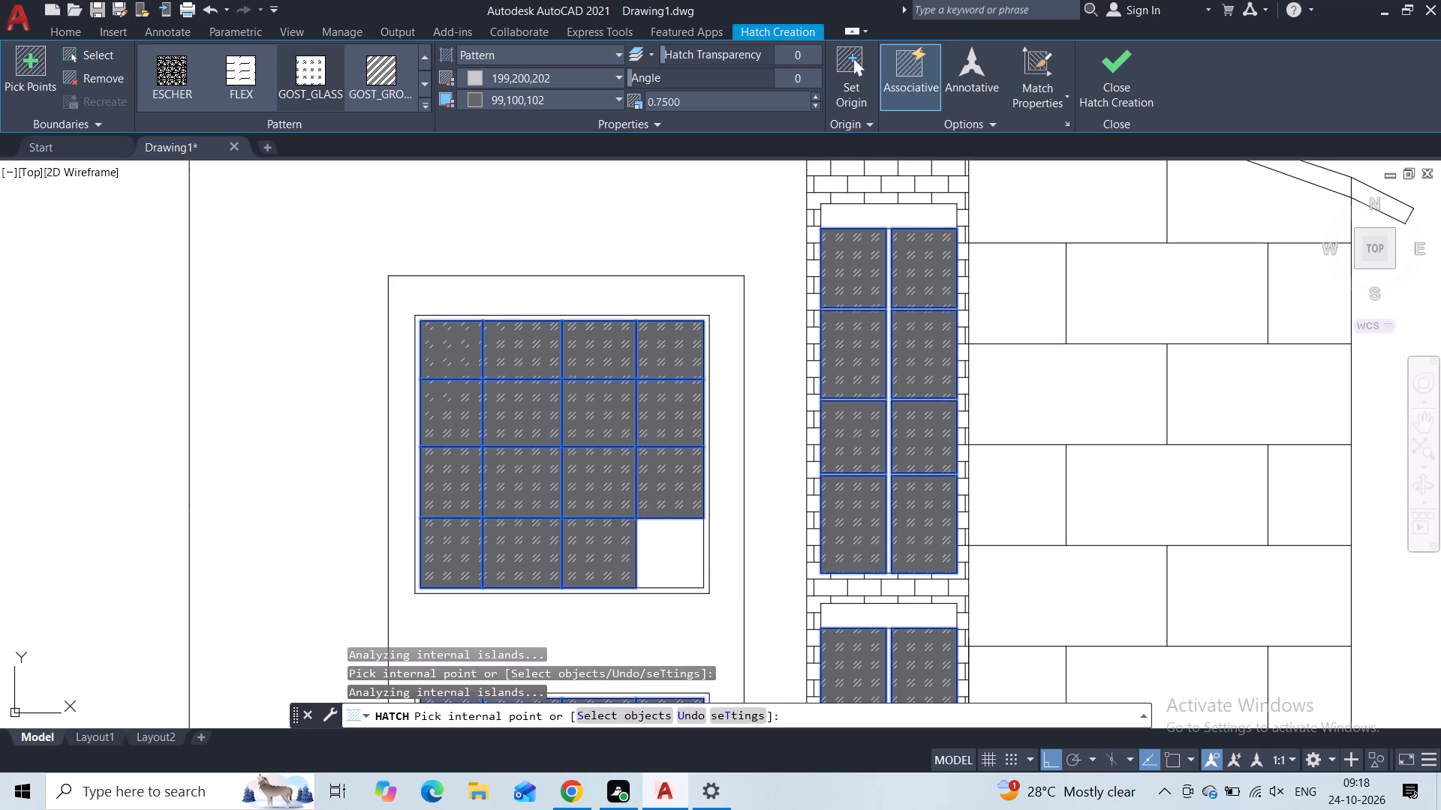
pyautogui.click(1103, 85)
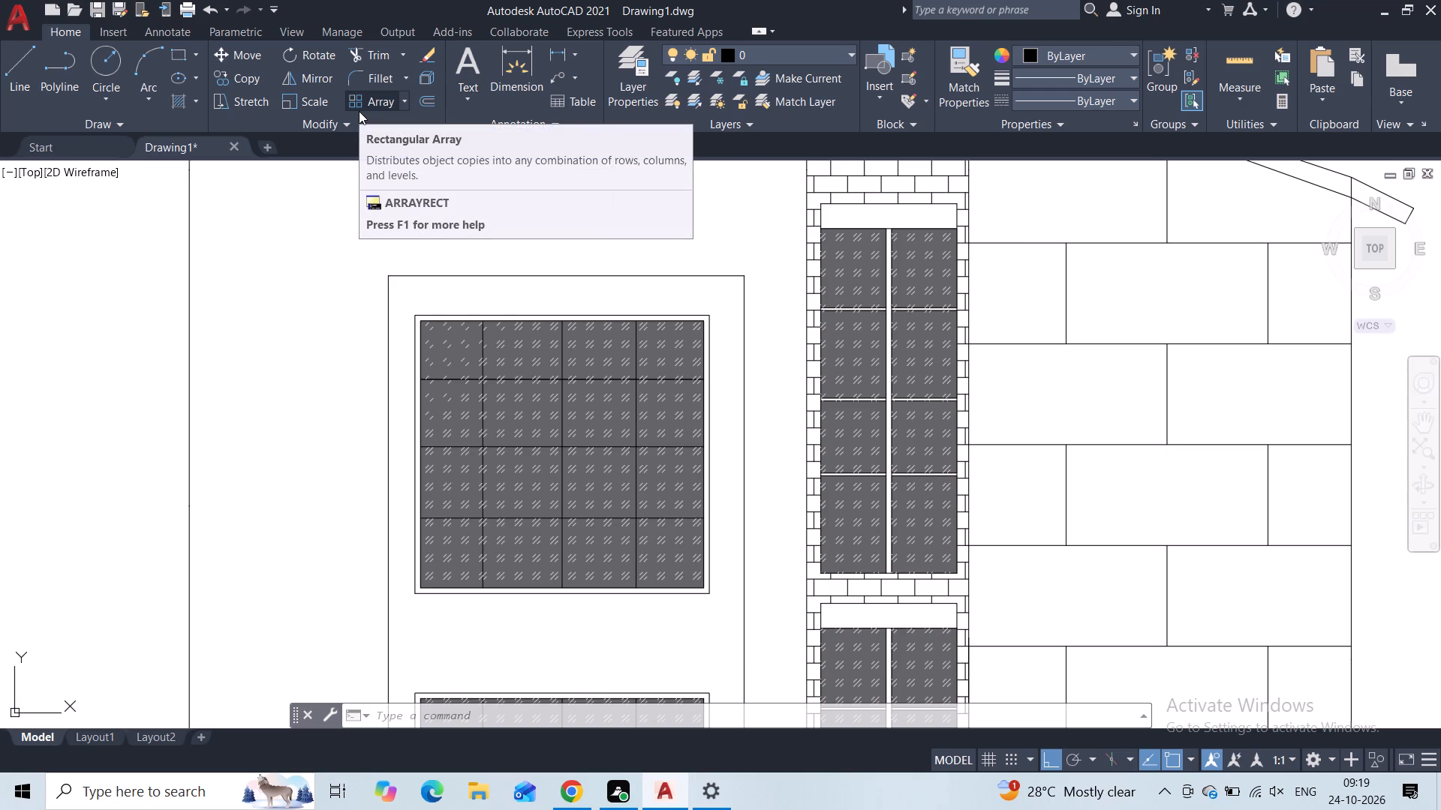
# Start a solid hatch in index colour 8 and fill the horizontal band directly above the garage door panels.
pyautogui.press('h')
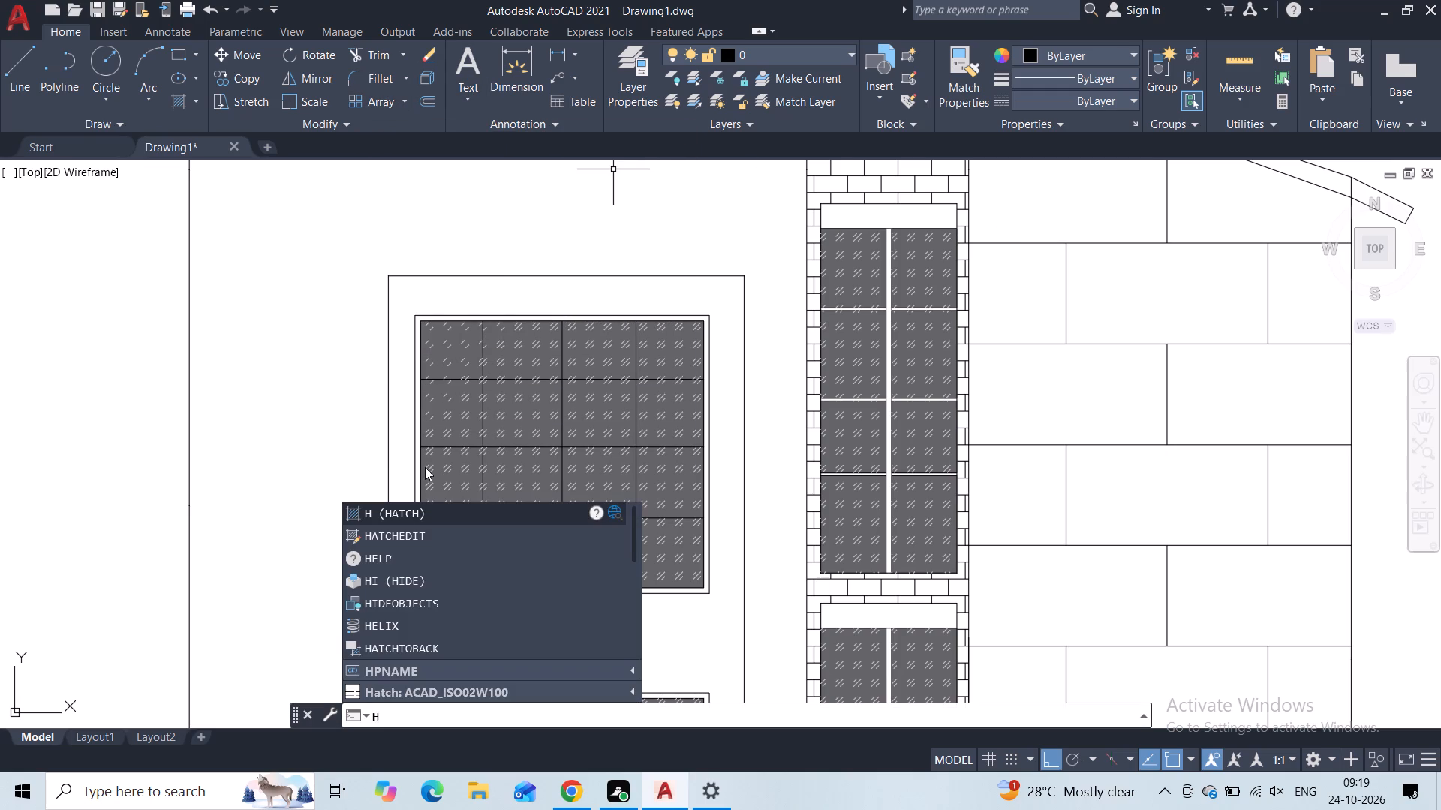
pyautogui.click(413, 505)
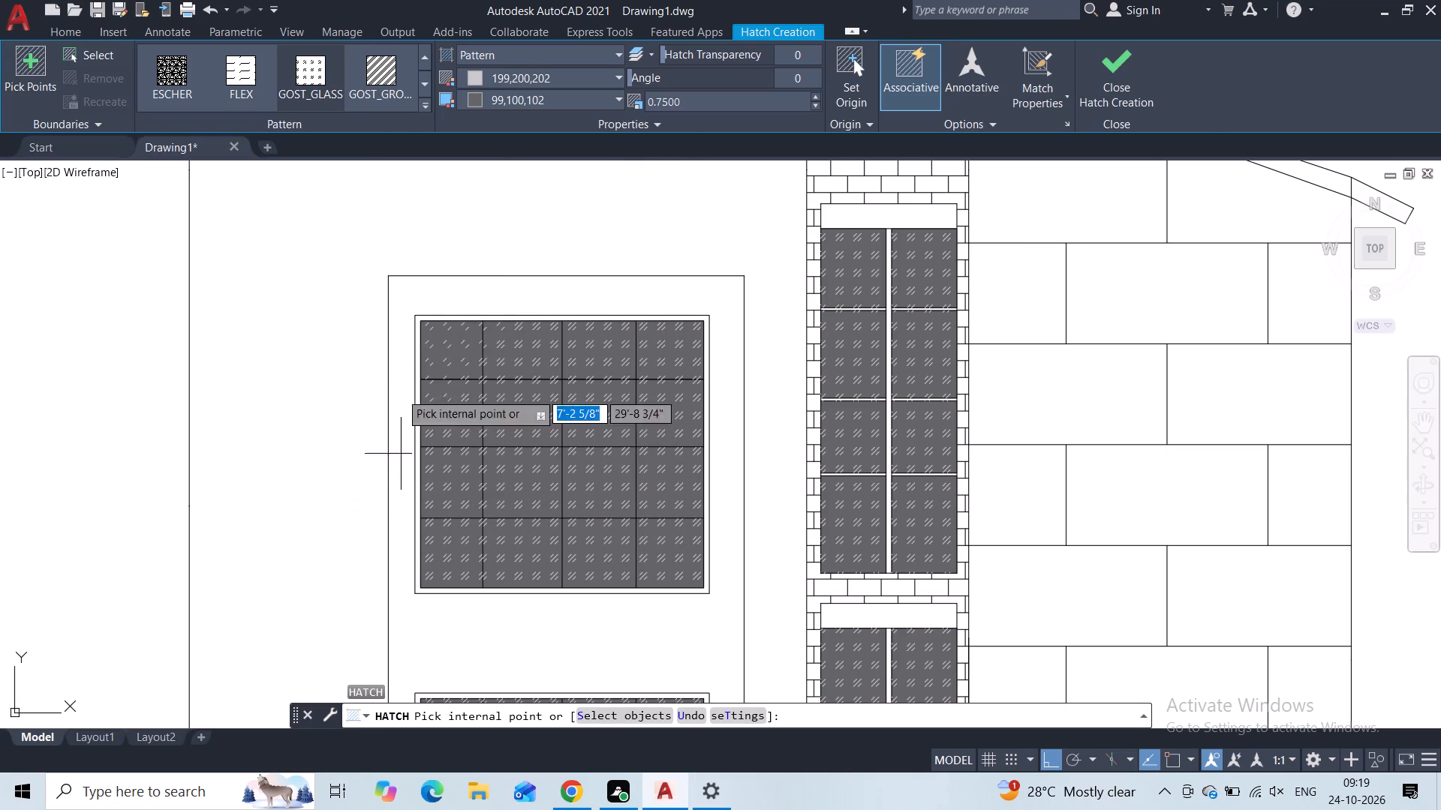
pyautogui.click(429, 109)
pyautogui.scroll(5, 344, 170)
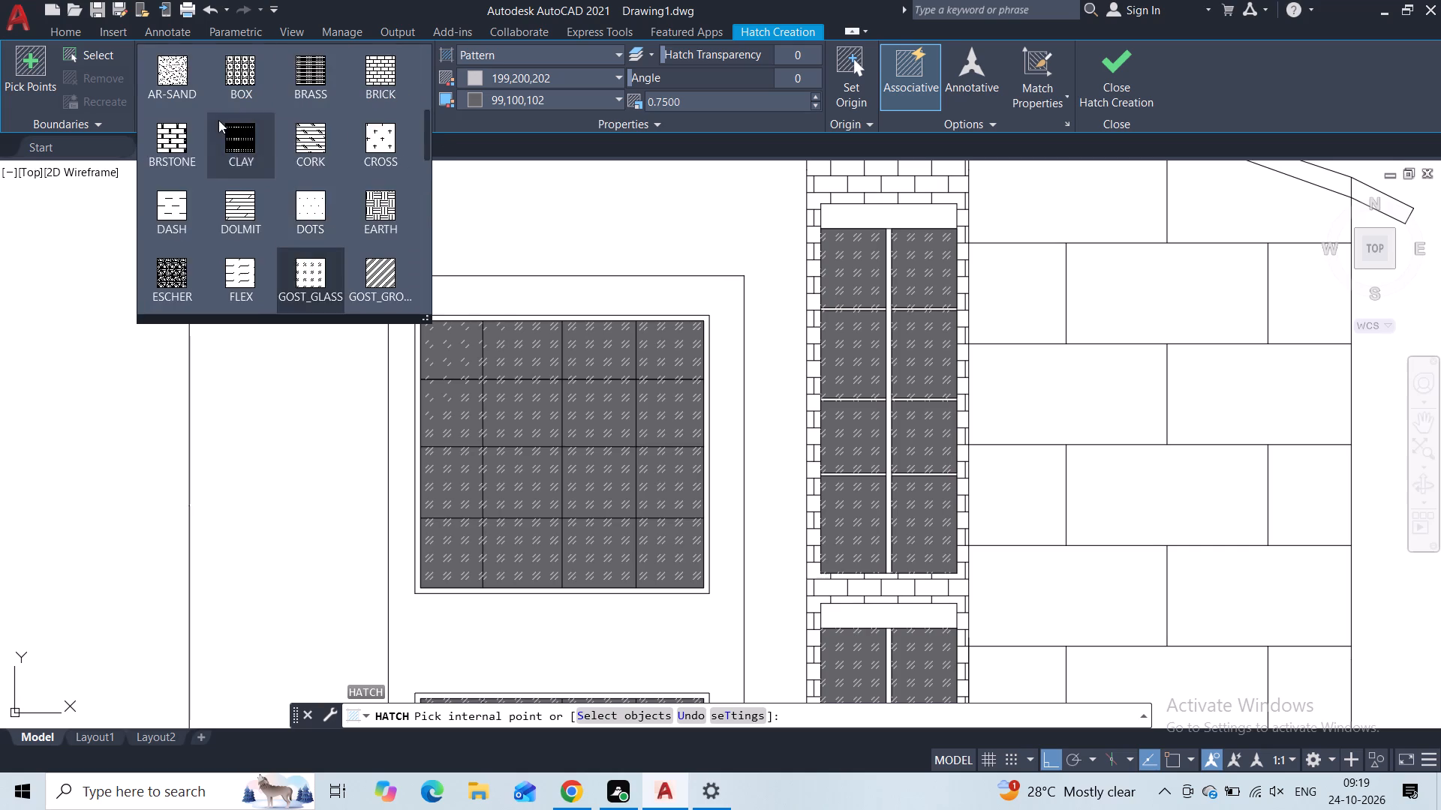
pyautogui.scroll(7, 218, 120)
pyautogui.click(172, 96)
pyautogui.click(541, 72)
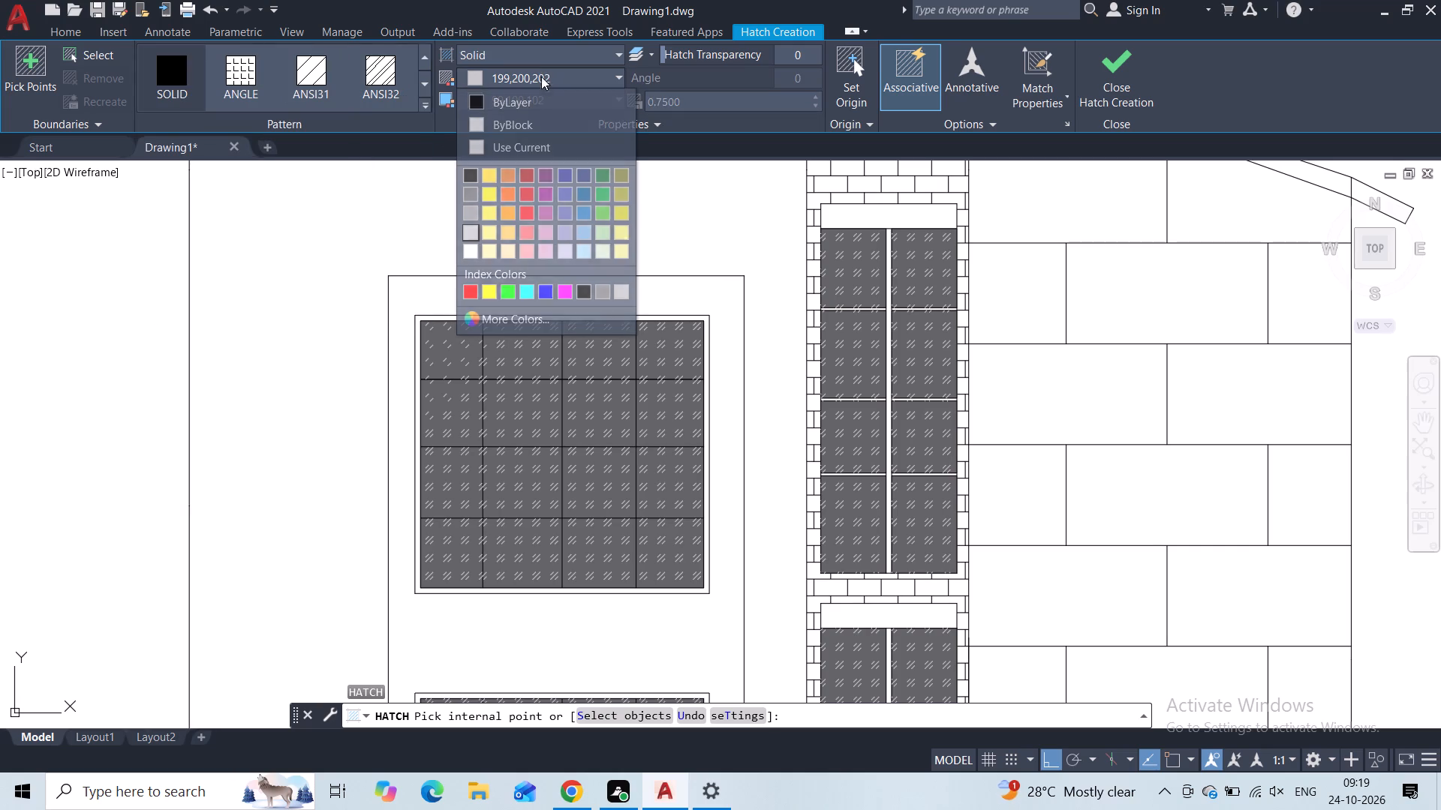
pyautogui.click(467, 187)
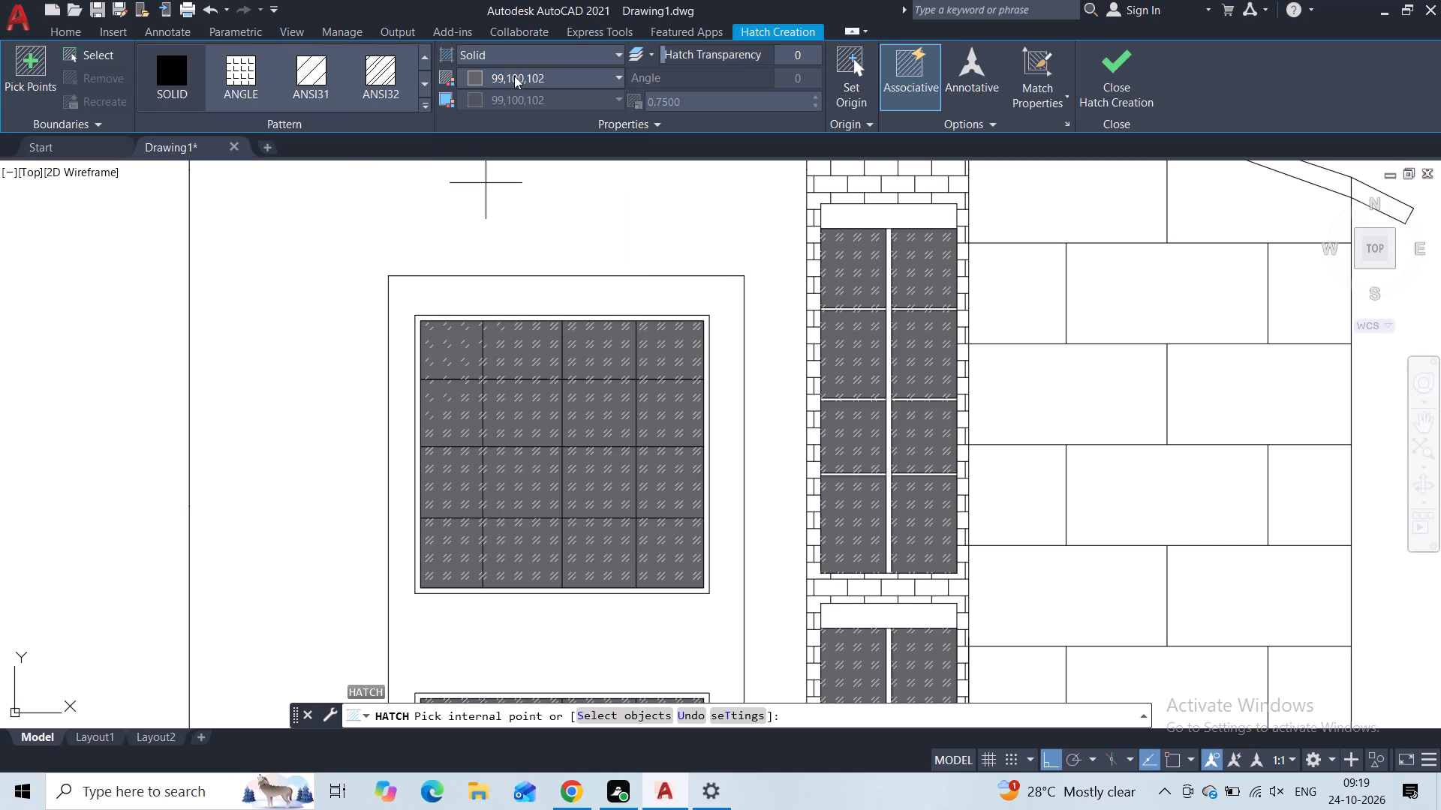
pyautogui.click(514, 73)
pyautogui.click(600, 292)
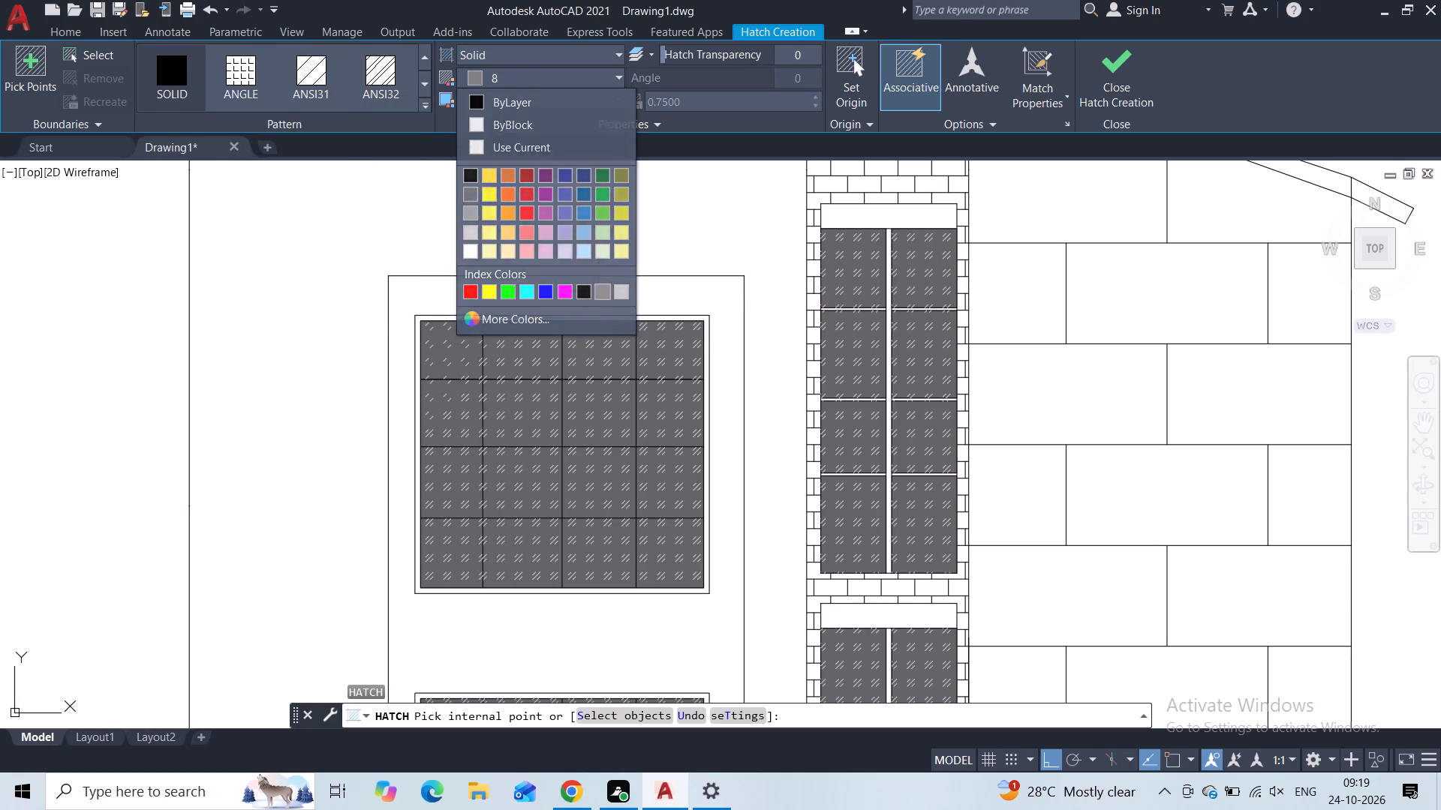
pyautogui.moveTo(600, 247); pyautogui.dragTo(543, 160, button='middle')
pyautogui.scroll(-2, 537, 181)
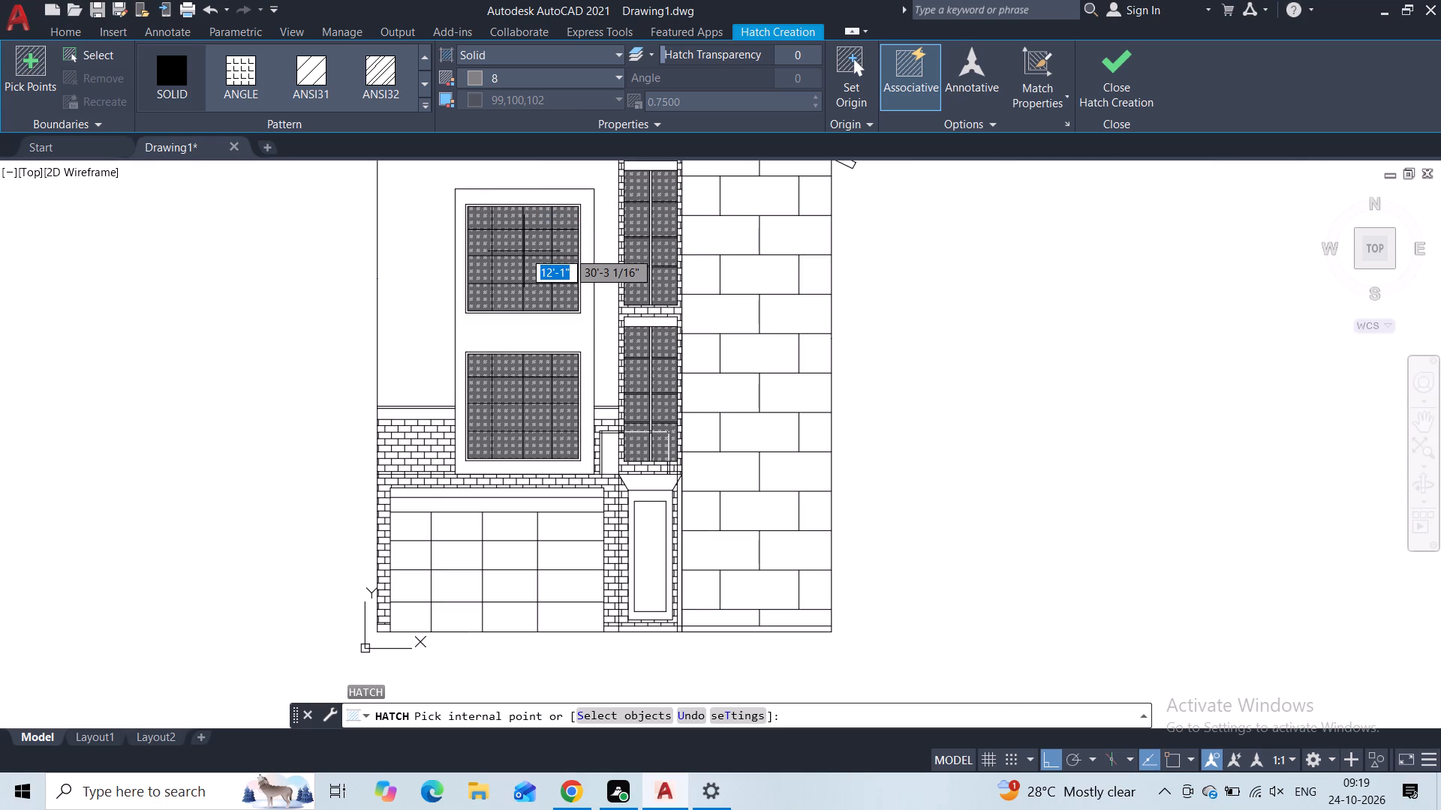
pyautogui.scroll(3, 529, 499)
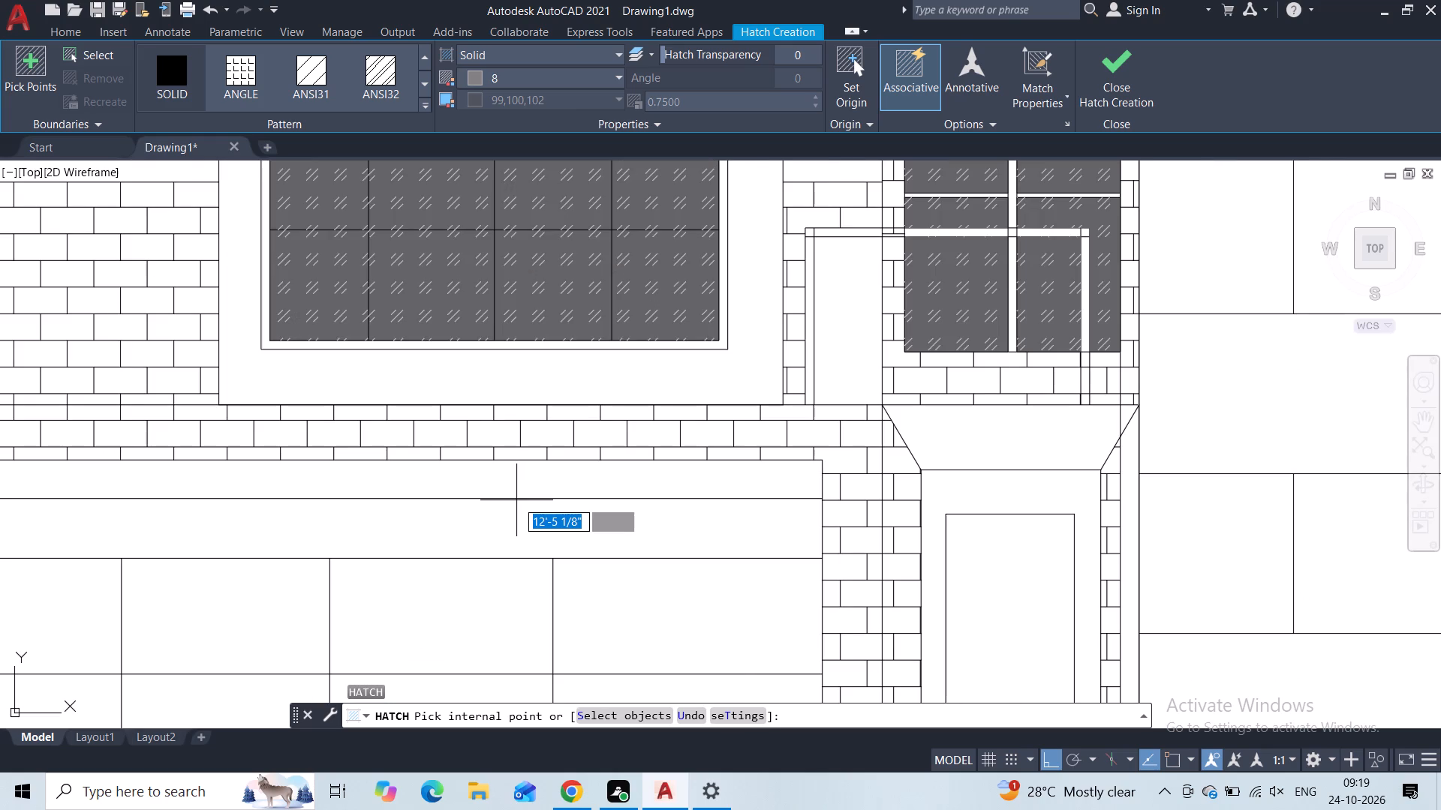
pyautogui.click(574, 532)
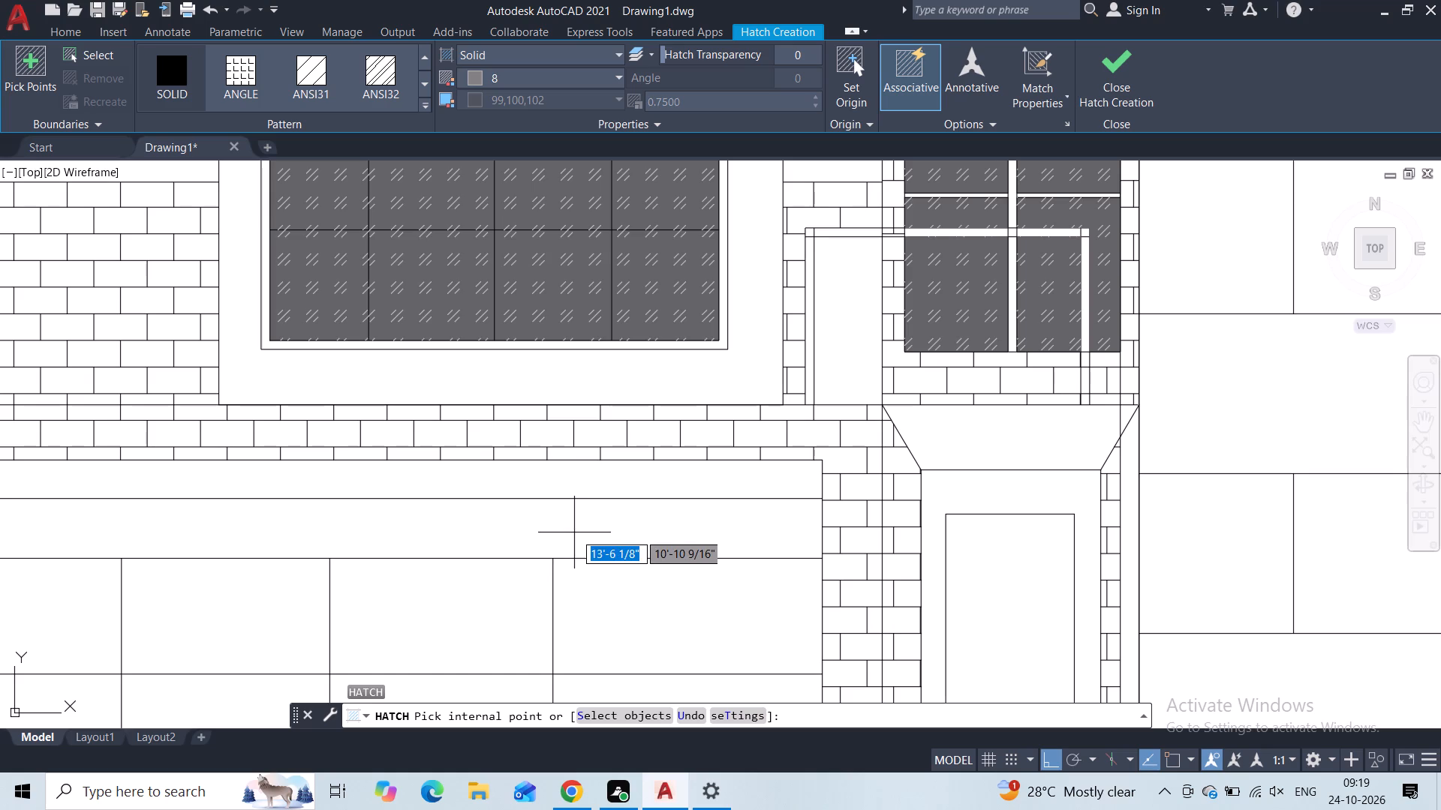
# Add the inner panel of the entrance door to the solid colour 8 fill.
pyautogui.scroll(-2, 719, 529)
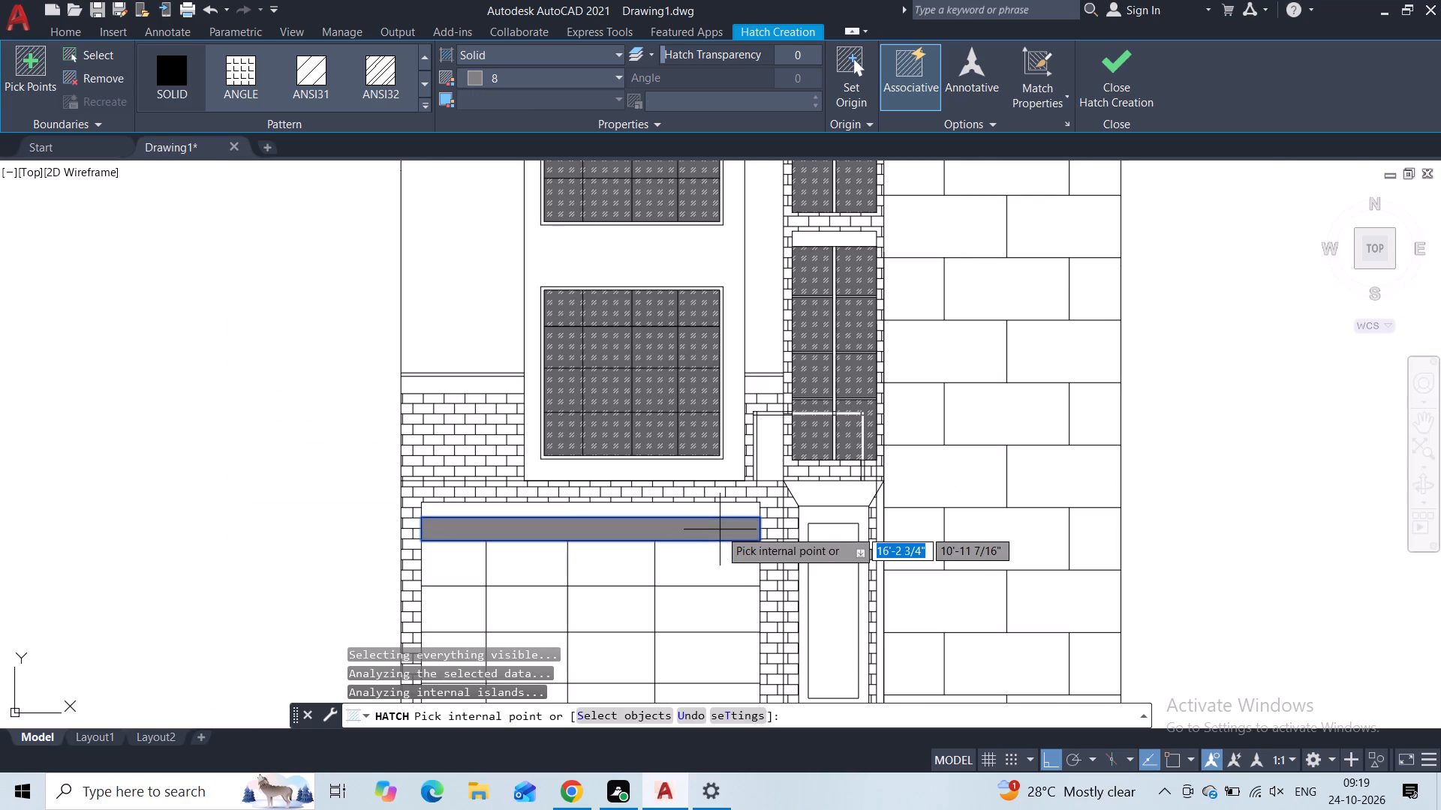
pyautogui.click(817, 579)
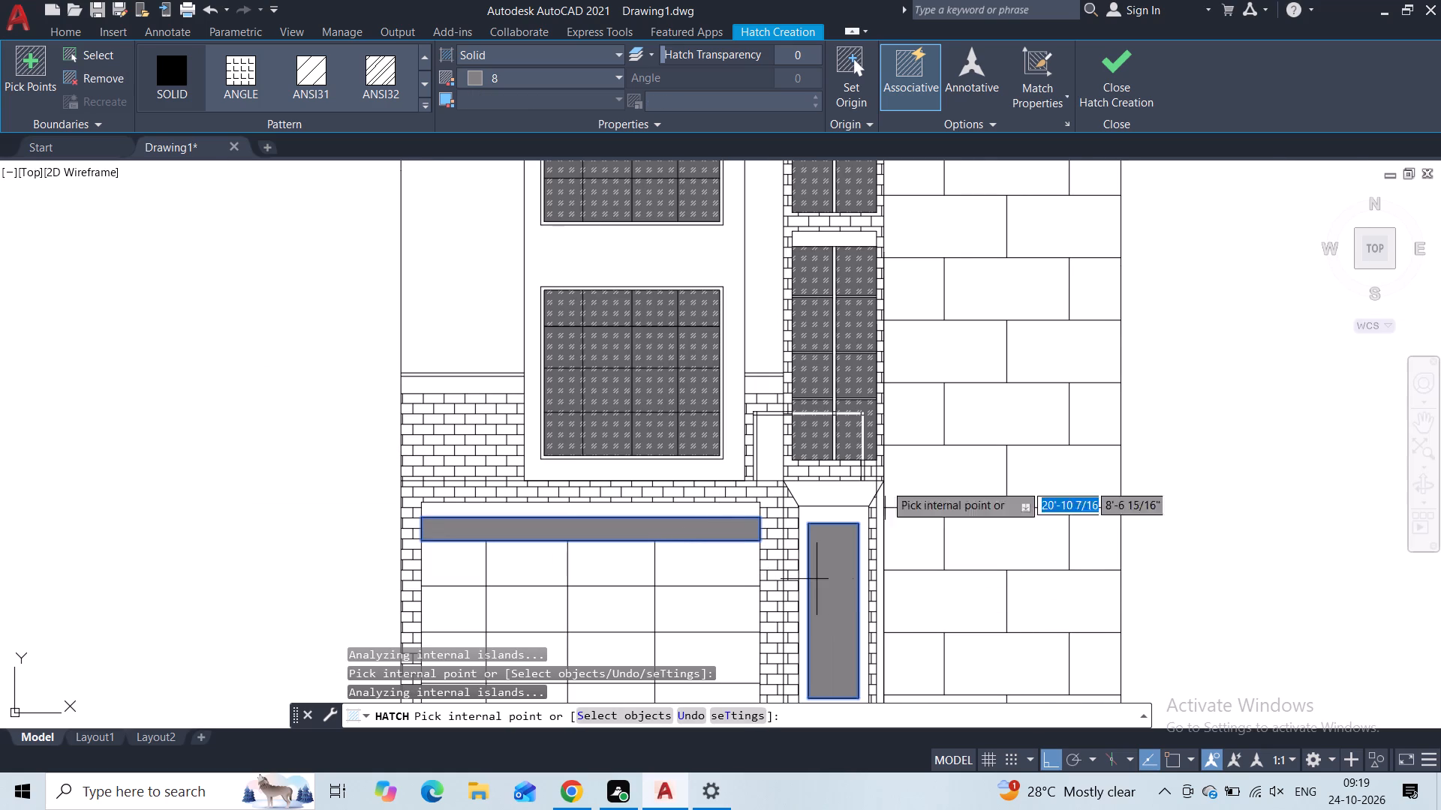
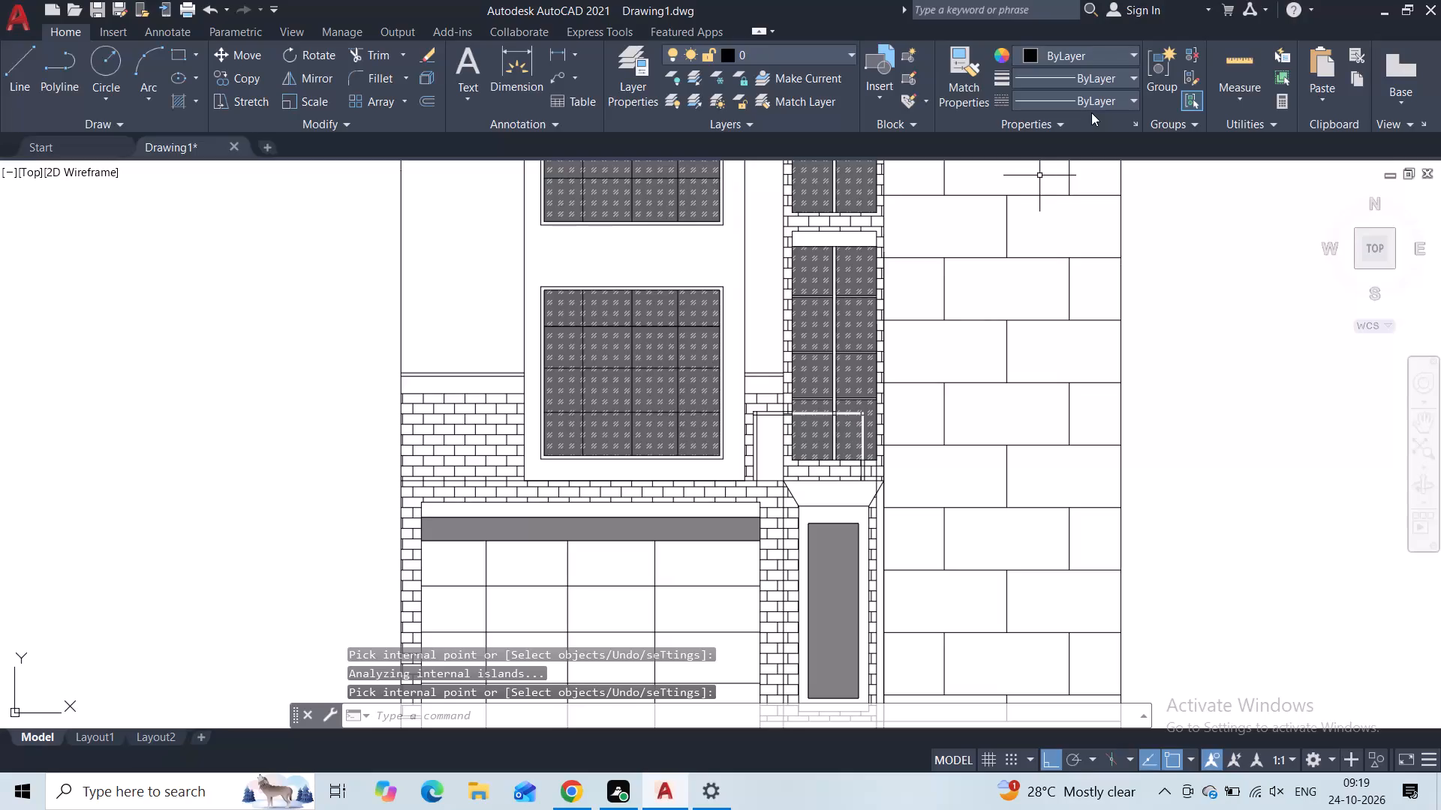
# Start an ANSI31 hatch in ByLayer colour with no background and fill the framed panel beside the brick column above the entrance.
pyautogui.press('h')
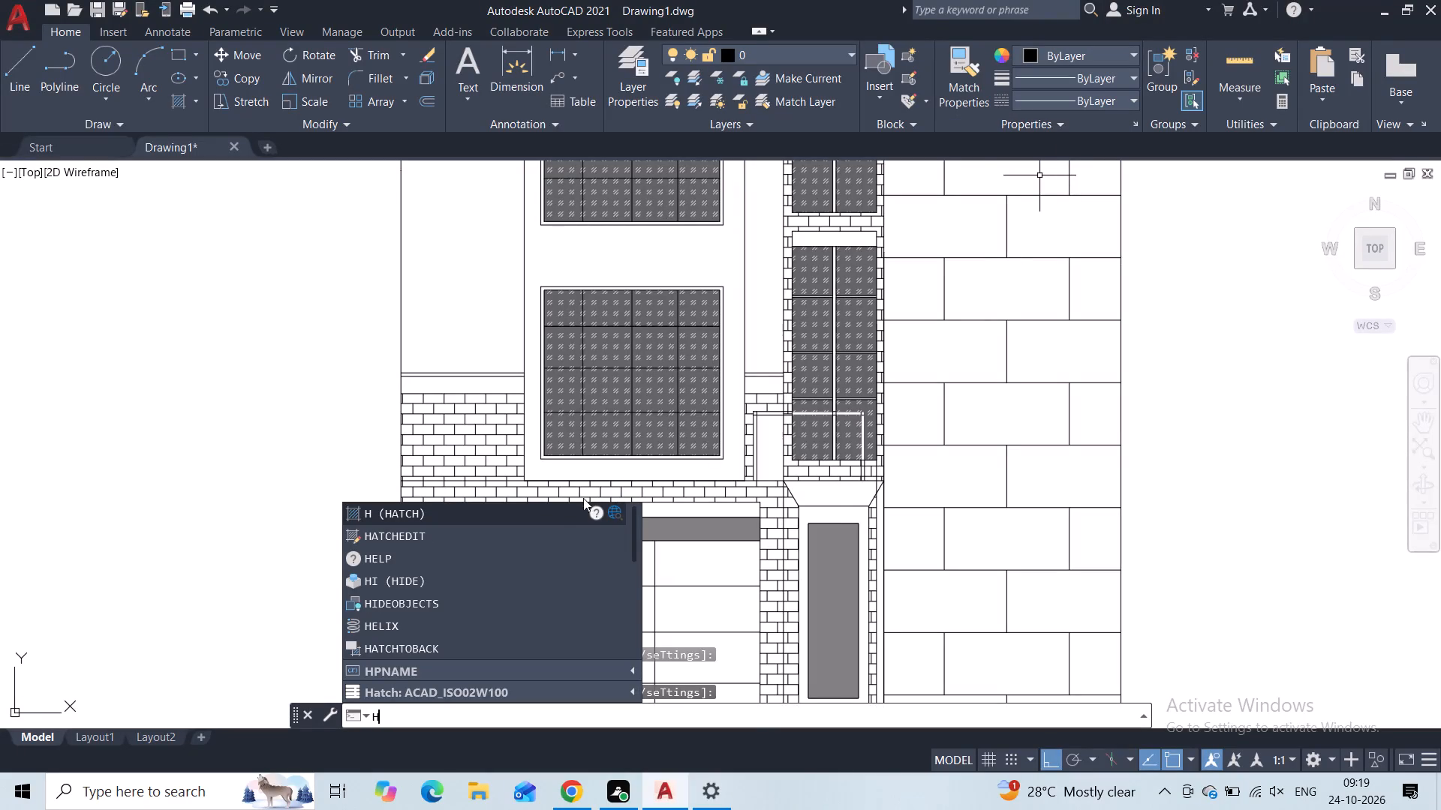
pyautogui.click(549, 508)
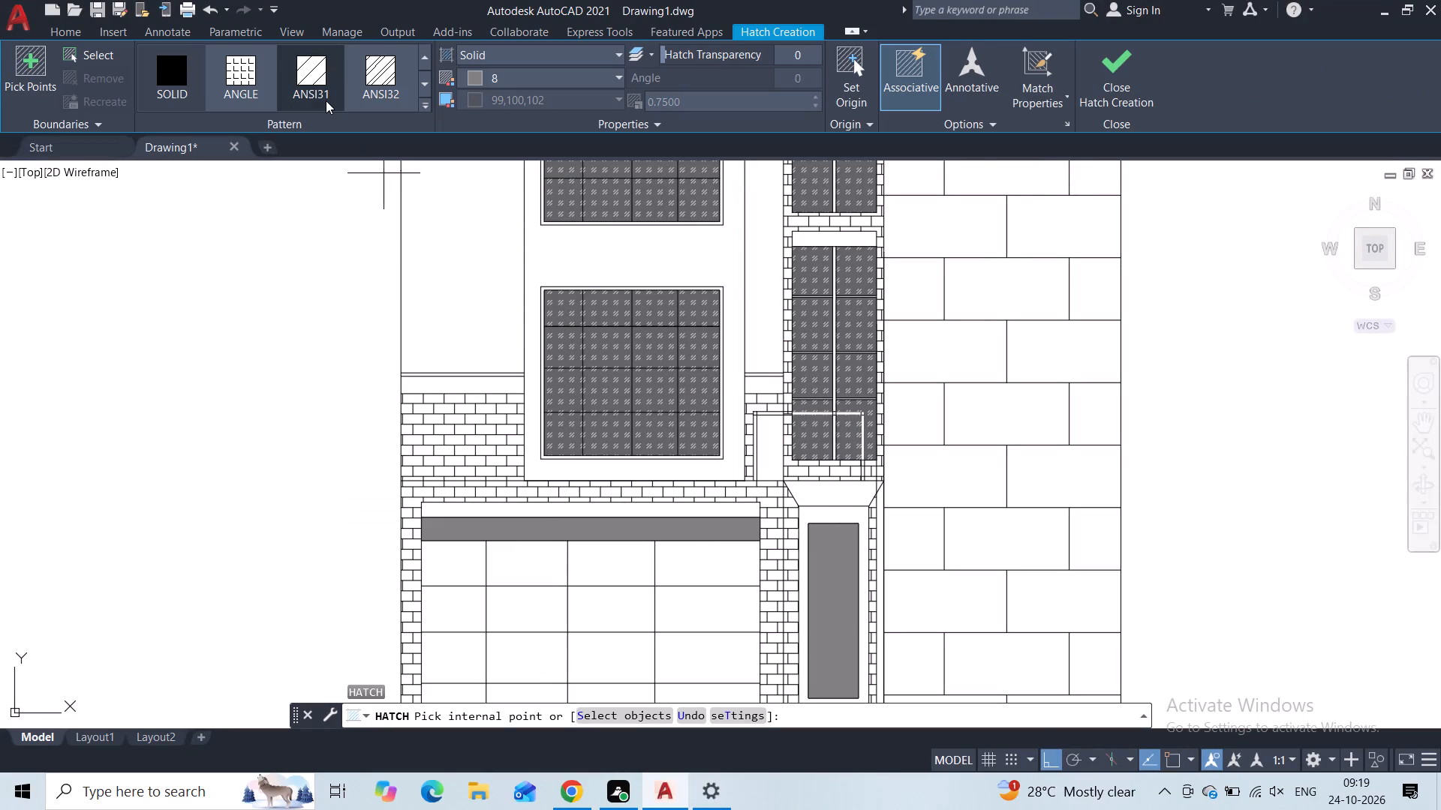
pyautogui.click(326, 100)
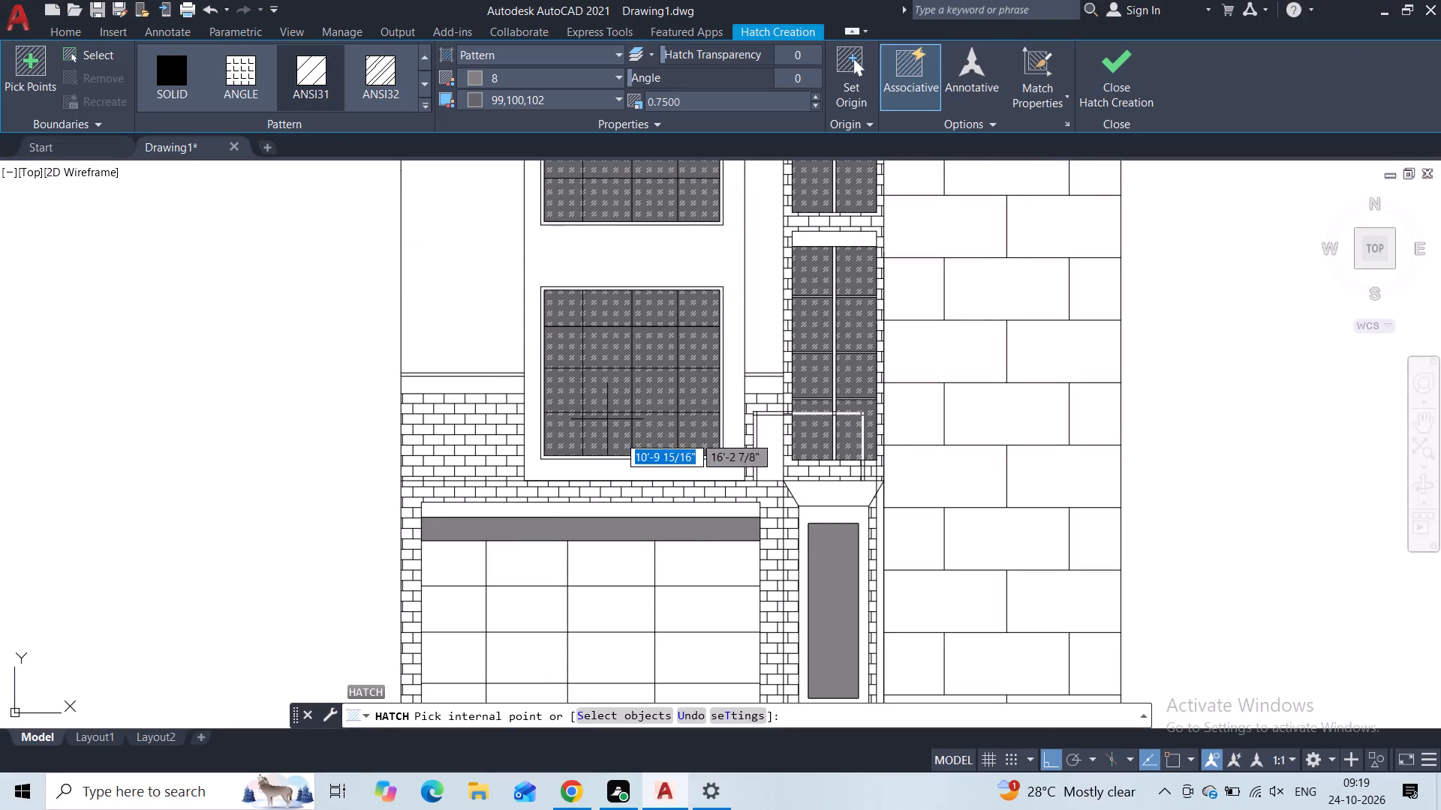
pyautogui.scroll(1, 766, 439)
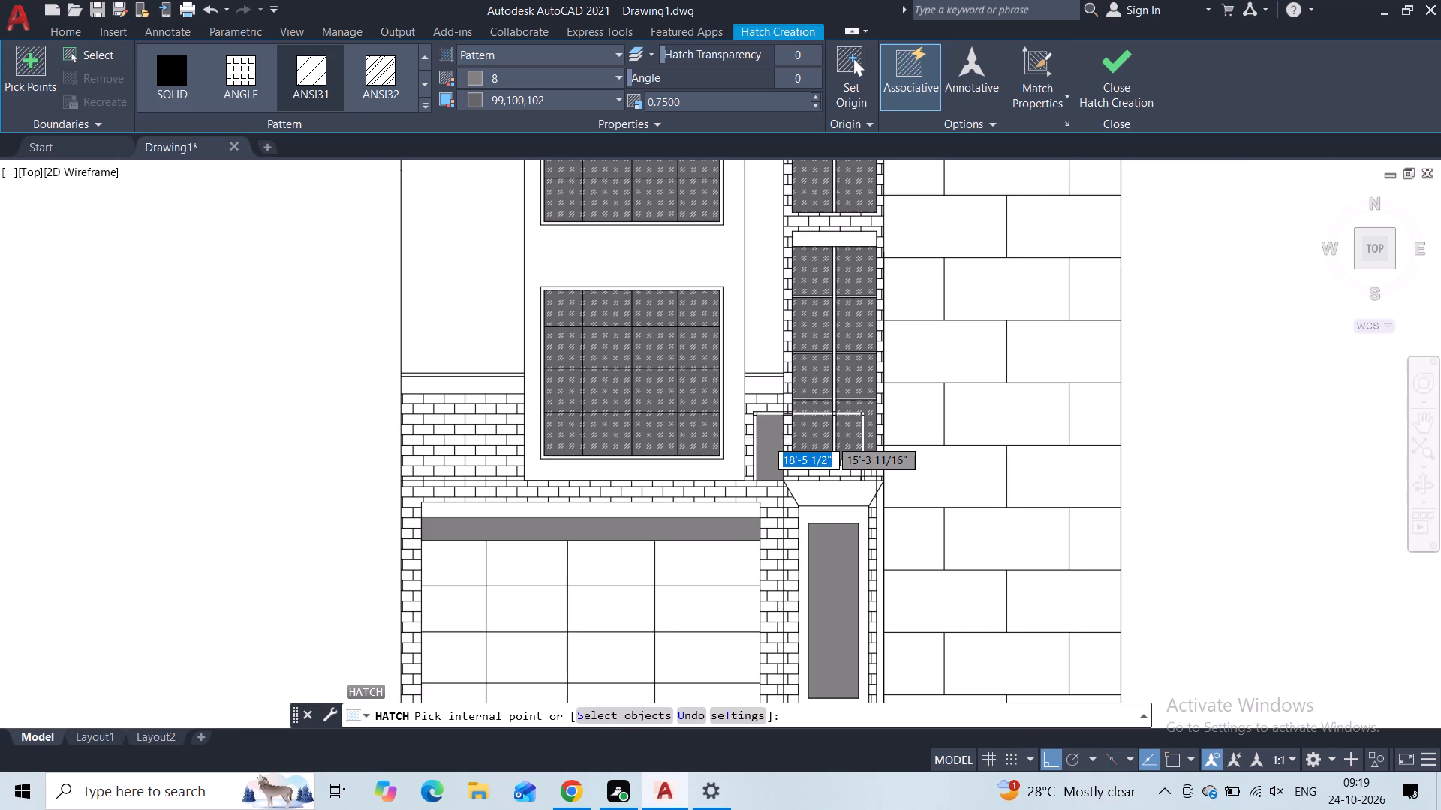
pyautogui.scroll(1, 766, 439)
pyautogui.click(516, 79)
pyautogui.click(502, 124)
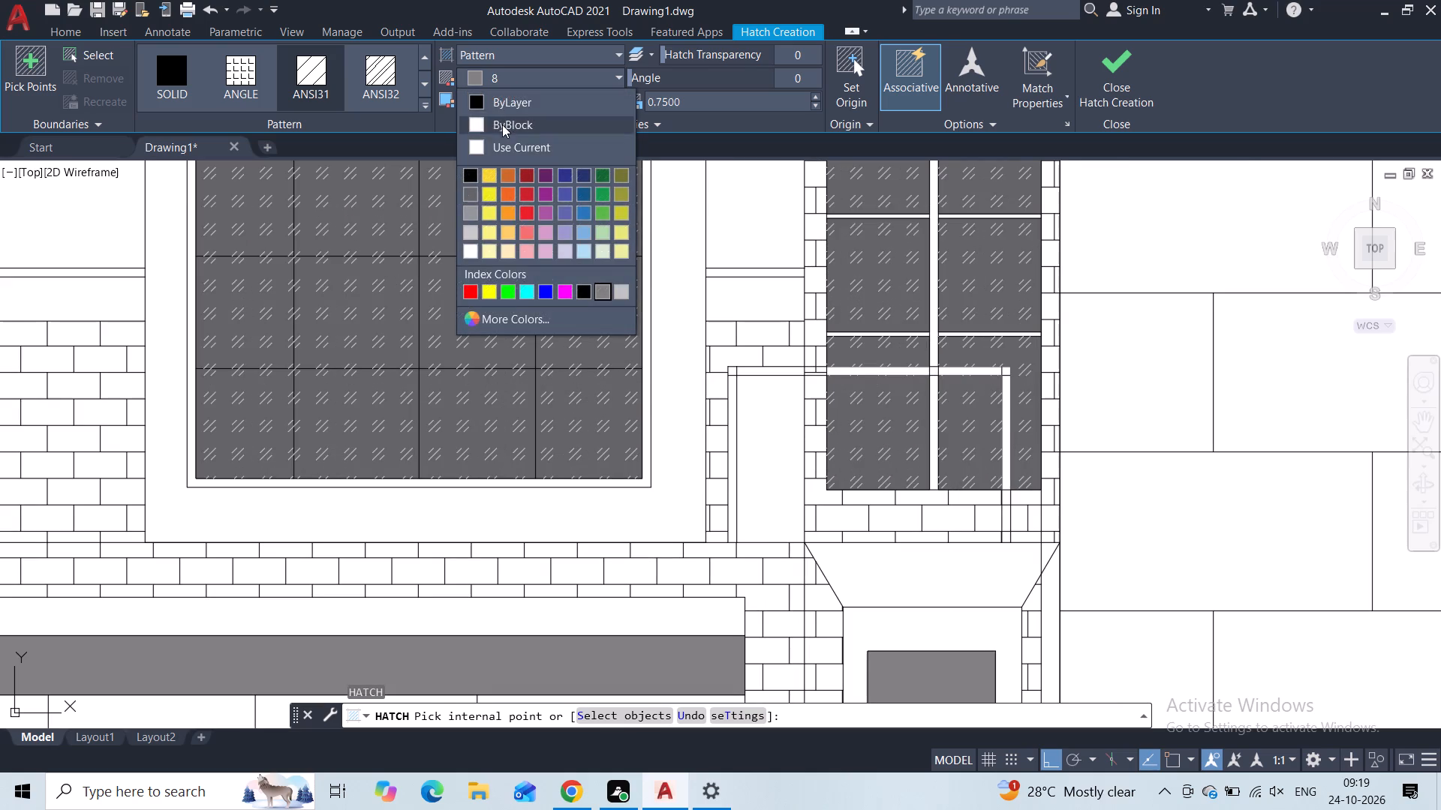
pyautogui.click(514, 104)
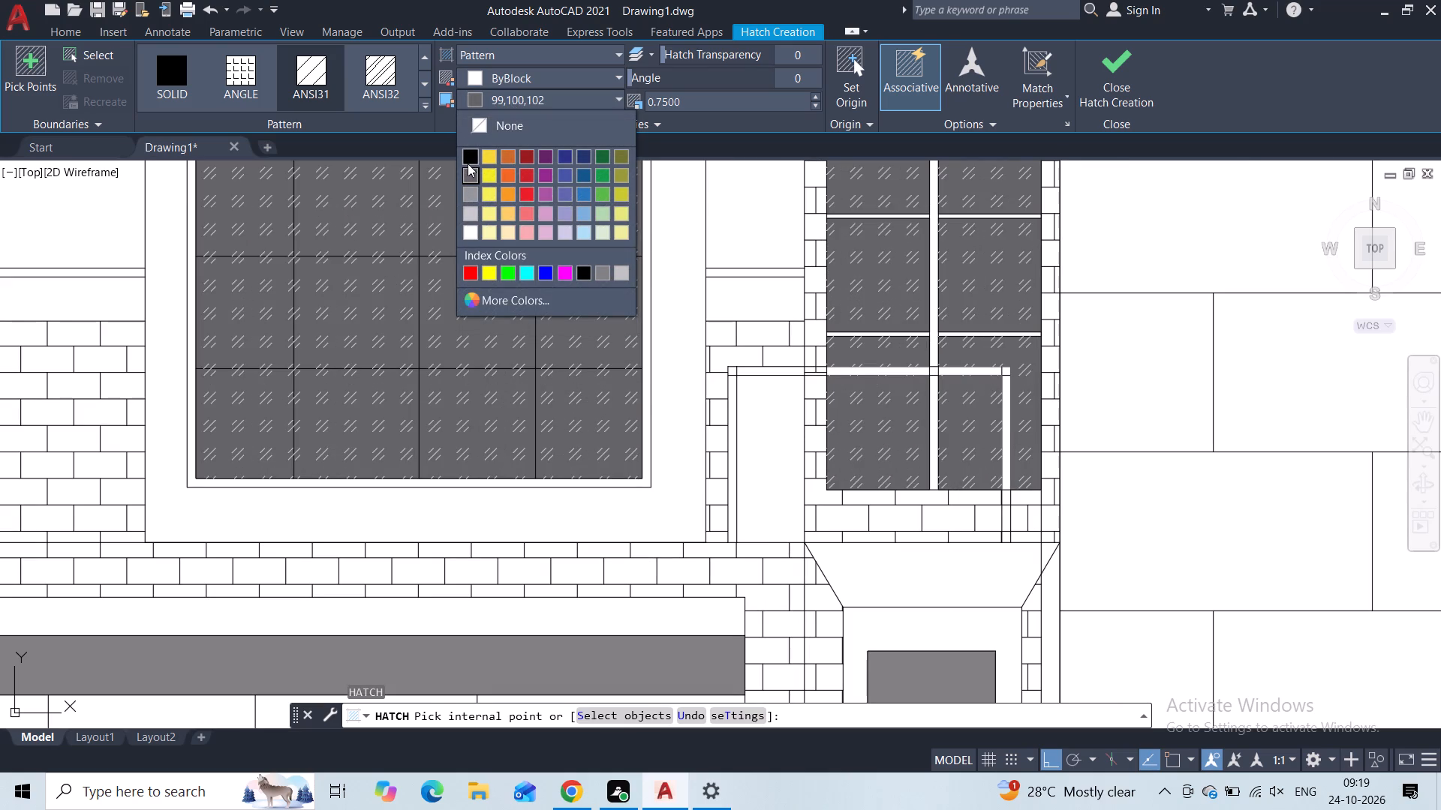
pyautogui.click(469, 158)
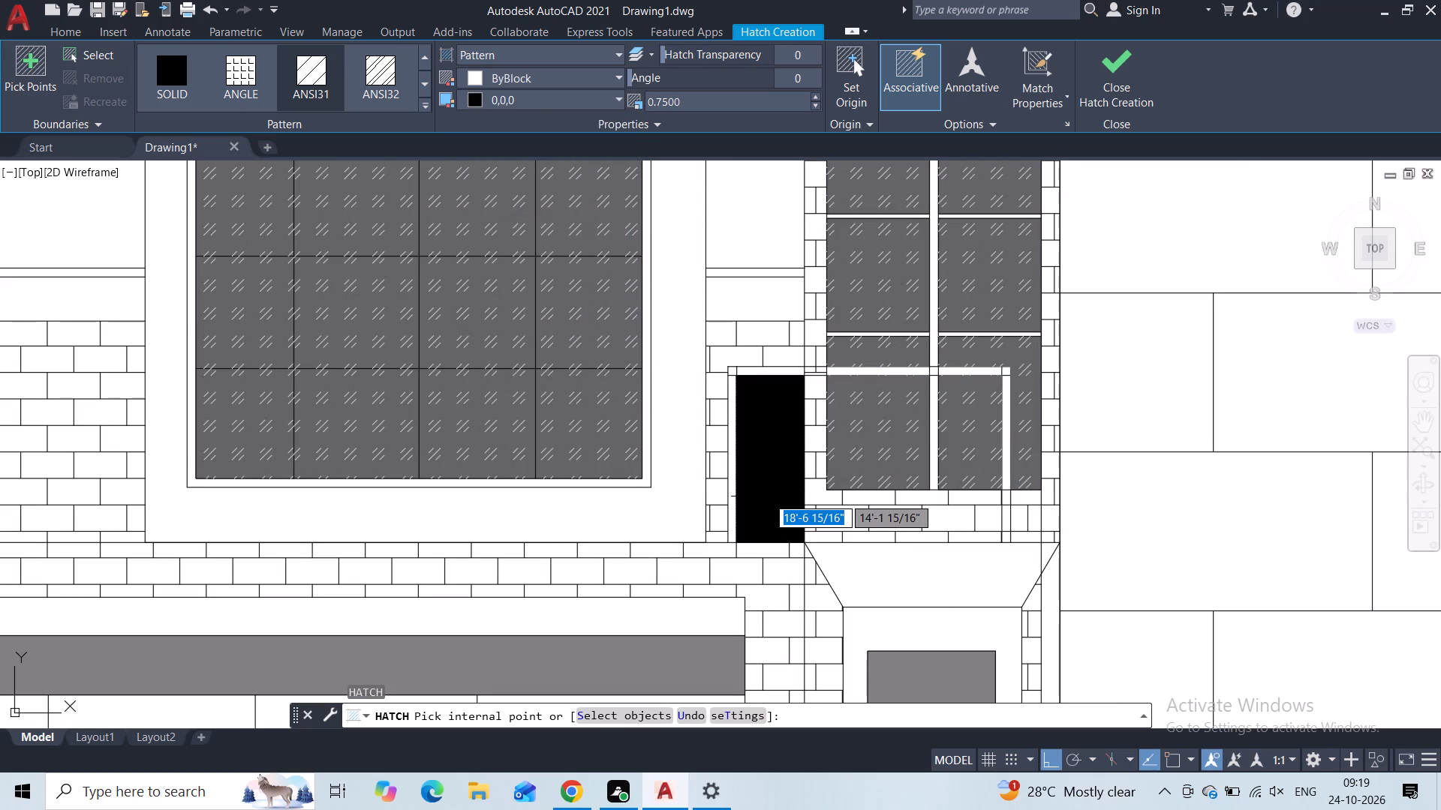
pyautogui.click(540, 112)
pyautogui.click(535, 103)
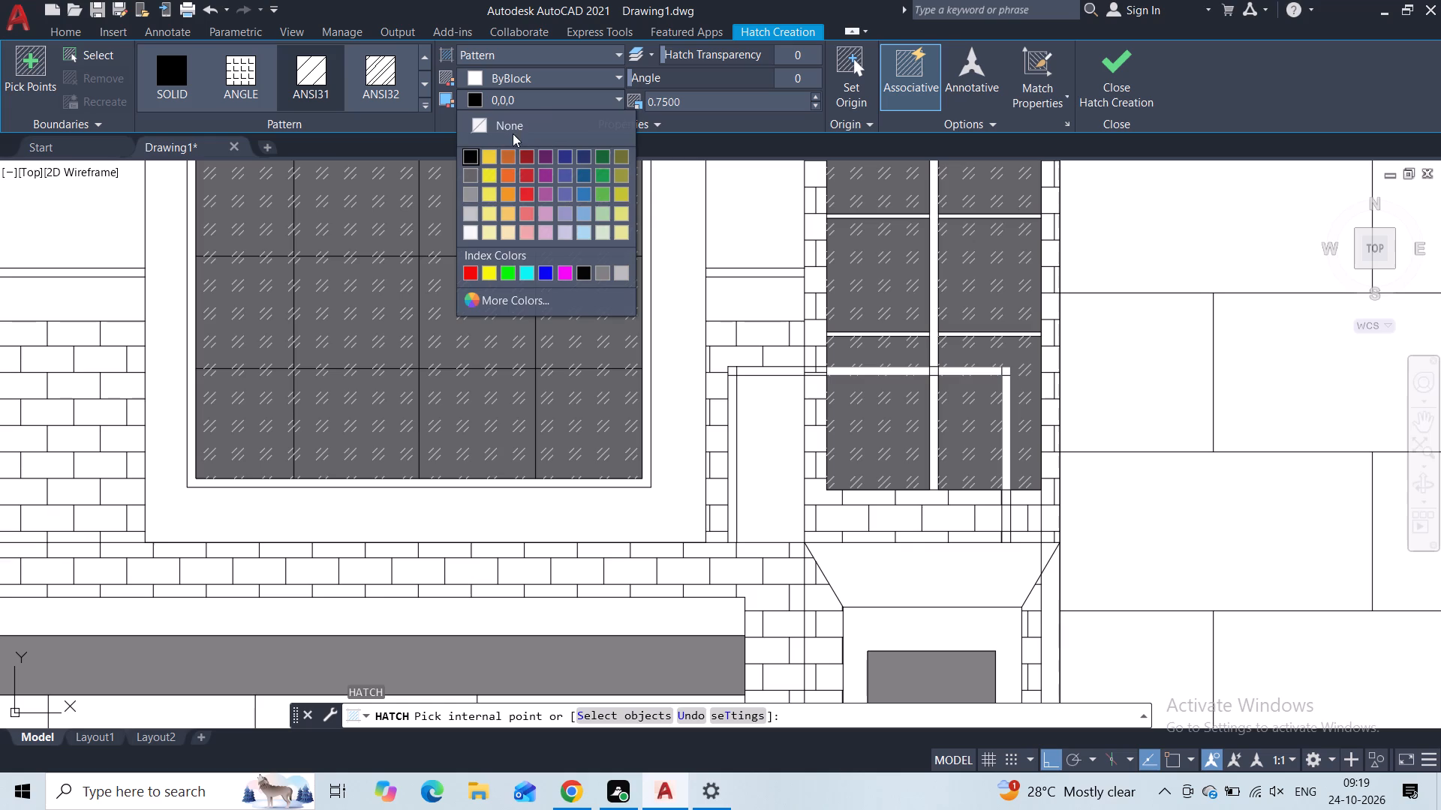
pyautogui.click(505, 120)
pyautogui.click(510, 79)
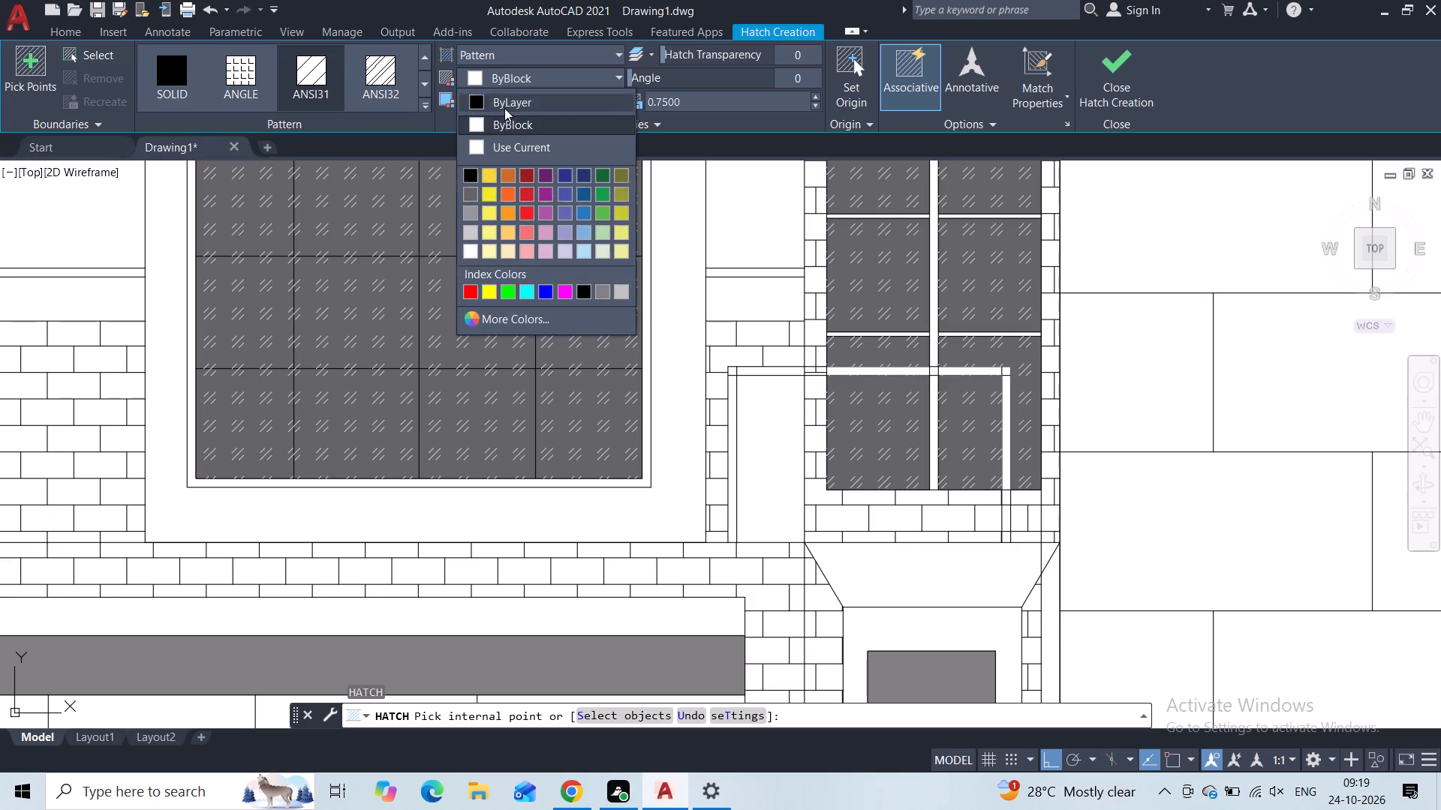
pyautogui.click(489, 99)
pyautogui.click(772, 493)
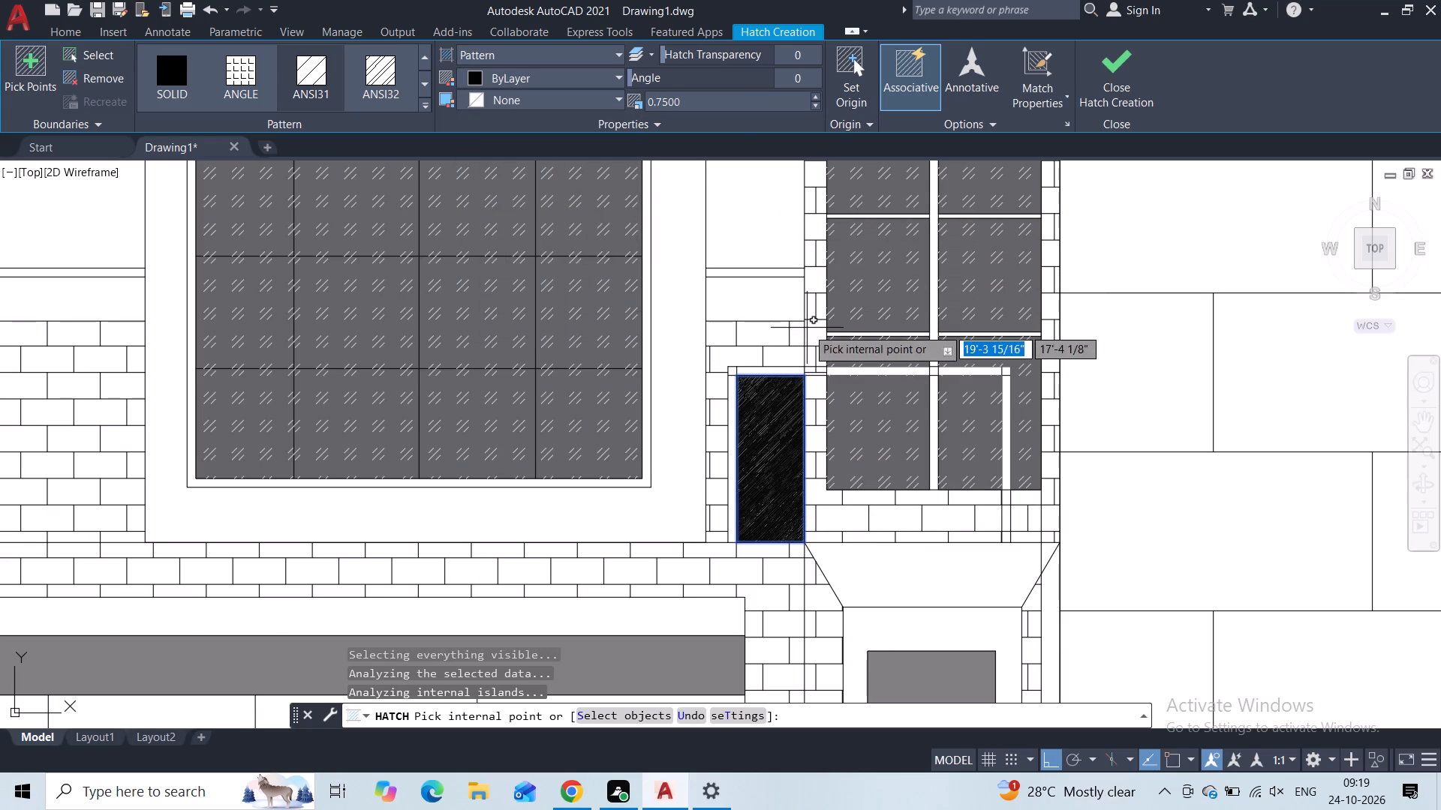
# Add the L-shaped brick area inside the frame, around the base of the lower narrow window, to the hatch.
pyautogui.scroll(2, 798, 385)
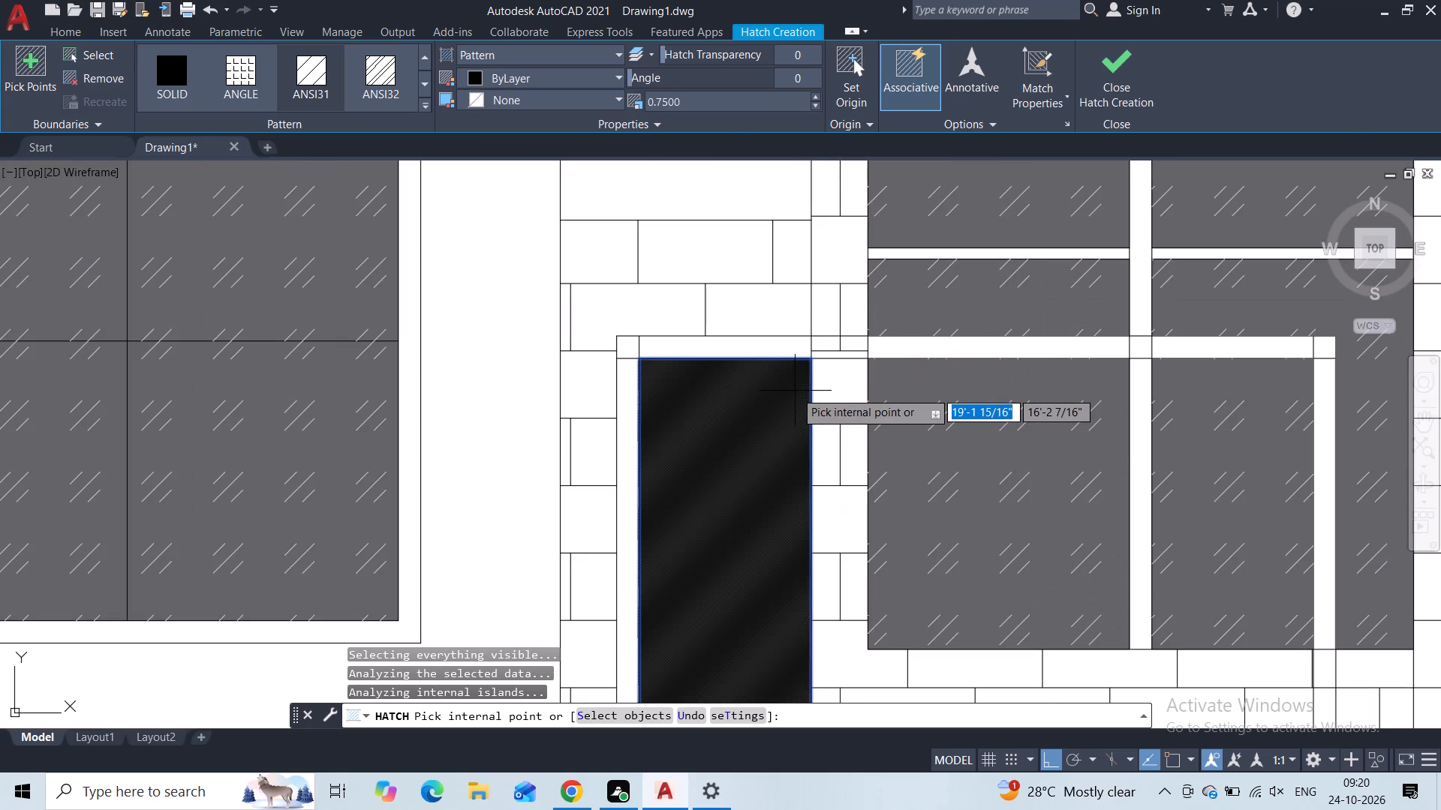
pyautogui.click(836, 436)
pyautogui.scroll(-2, 911, 480)
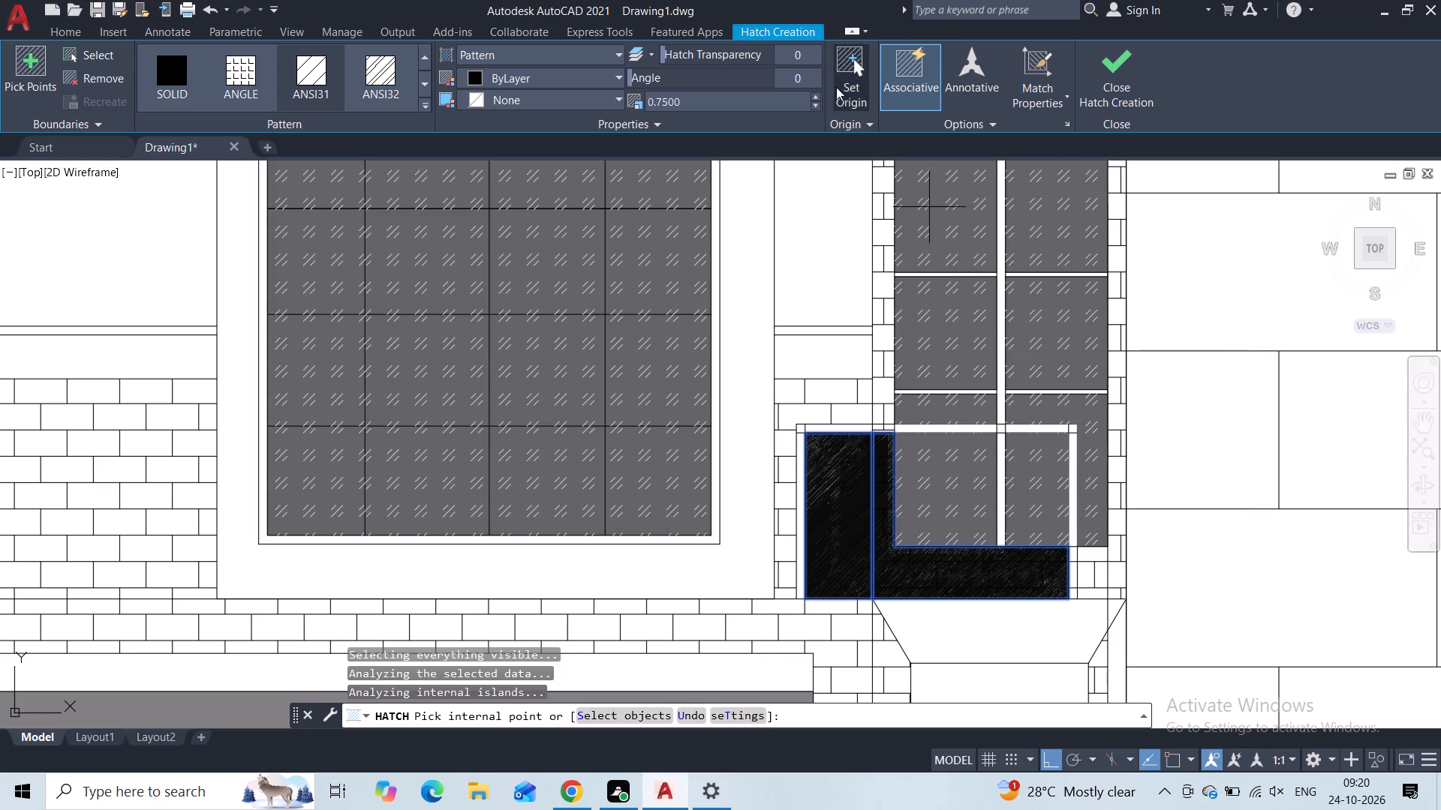
# Set the ANSI31 hatch scale to 7.1 and its angle to 44.
pyautogui.click(817, 106)
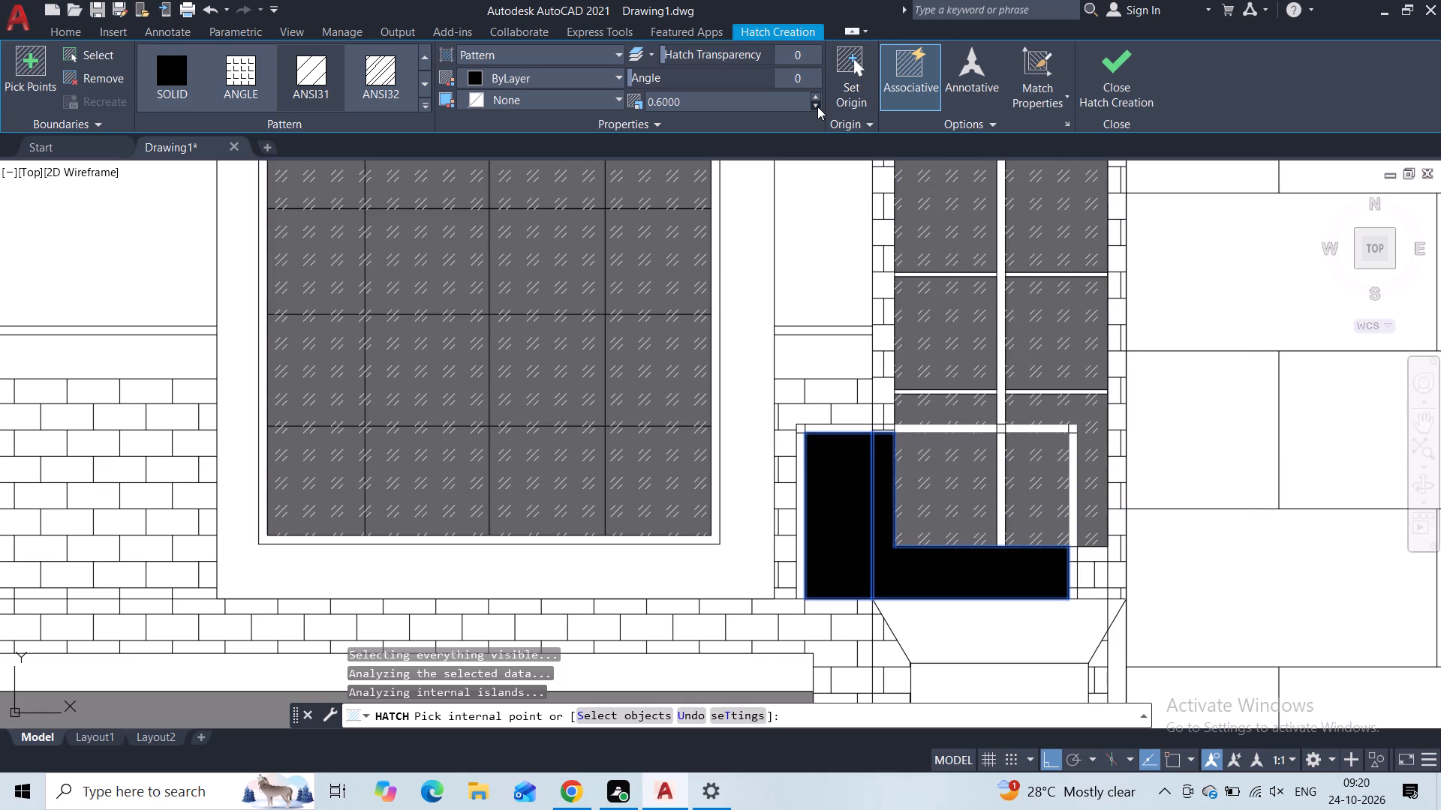
pyautogui.click(816, 97)
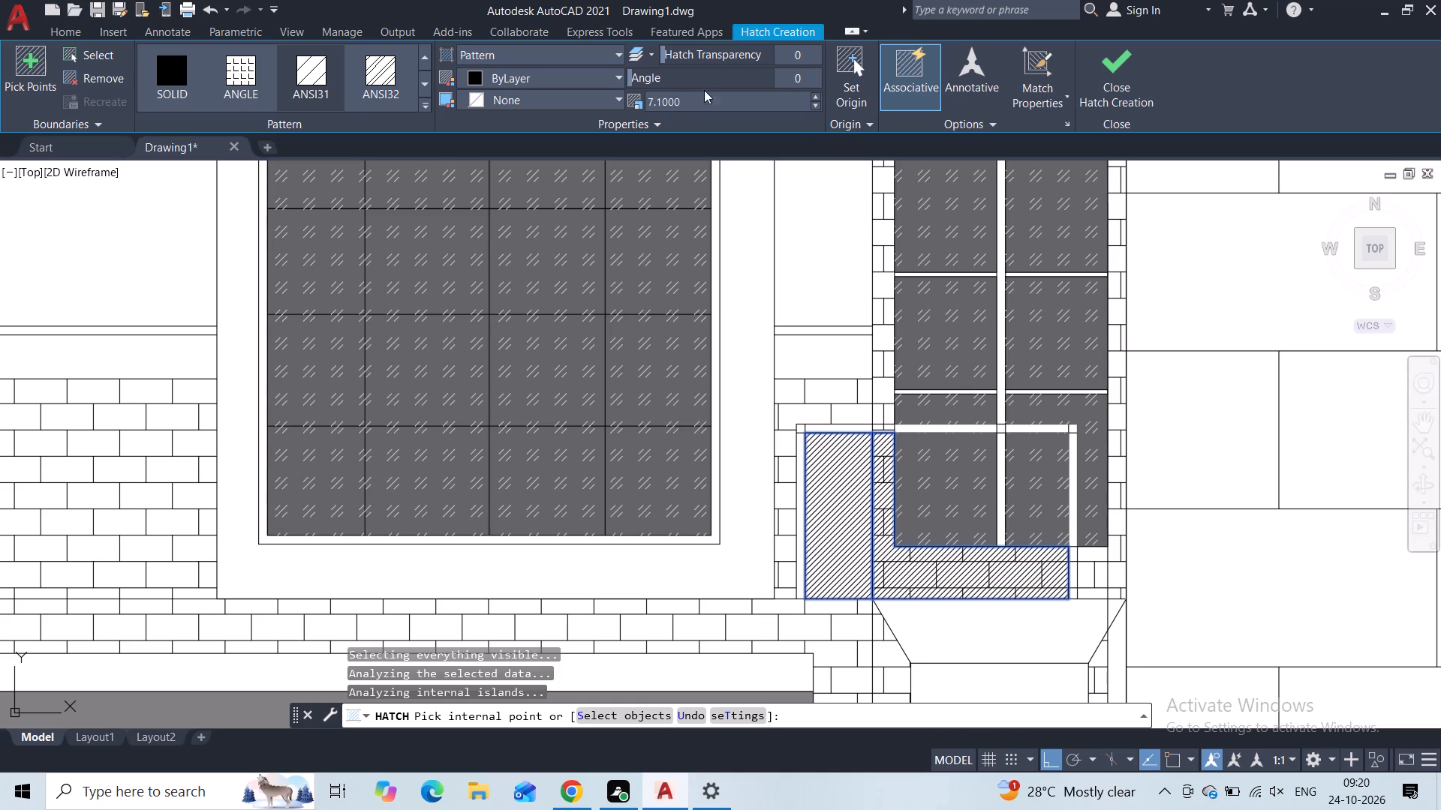
pyautogui.moveTo(634, 76); pyautogui.dragTo(657, 81)
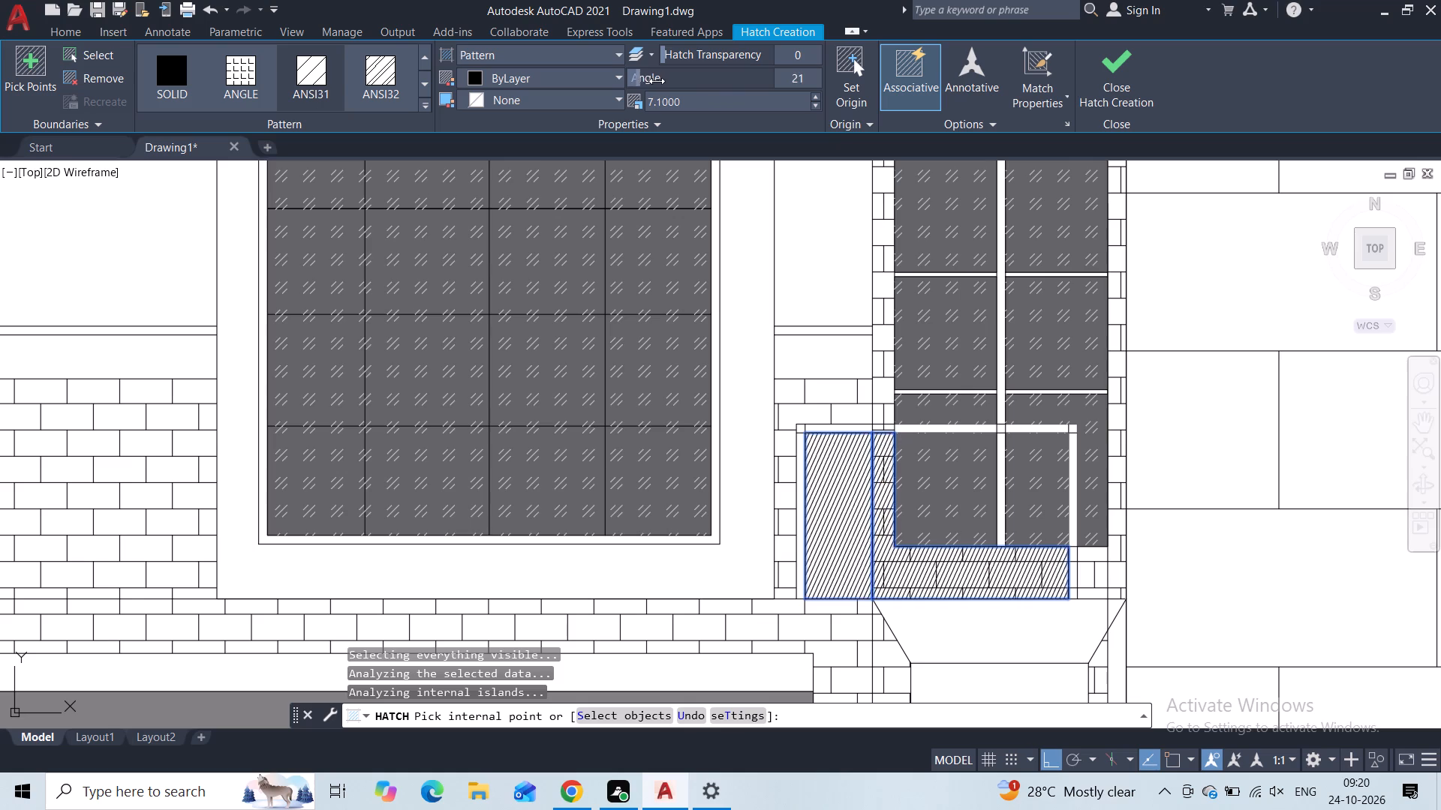
pyautogui.moveTo(657, 81); pyautogui.dragTo(669, 82)
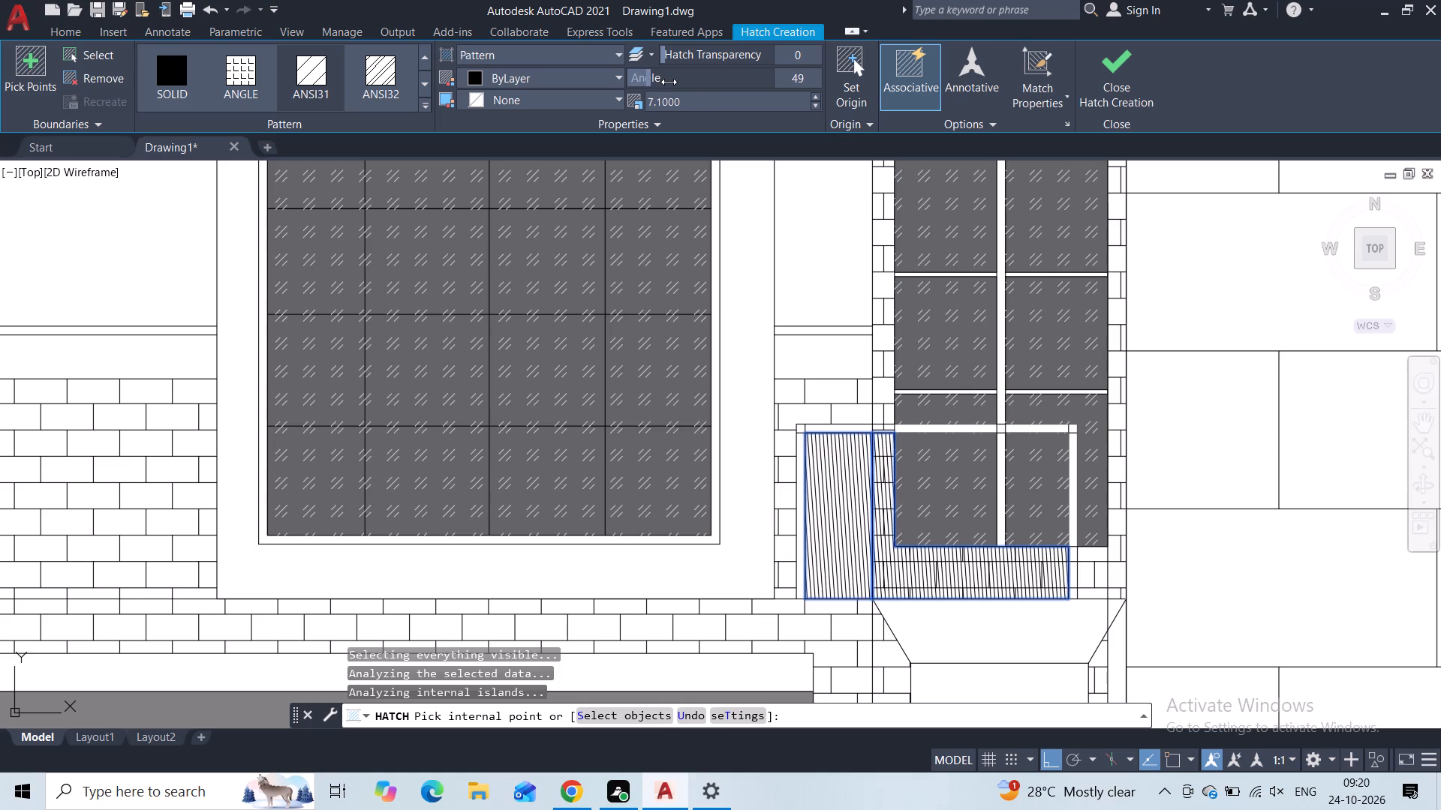
pyautogui.moveTo(669, 82); pyautogui.dragTo(666, 82)
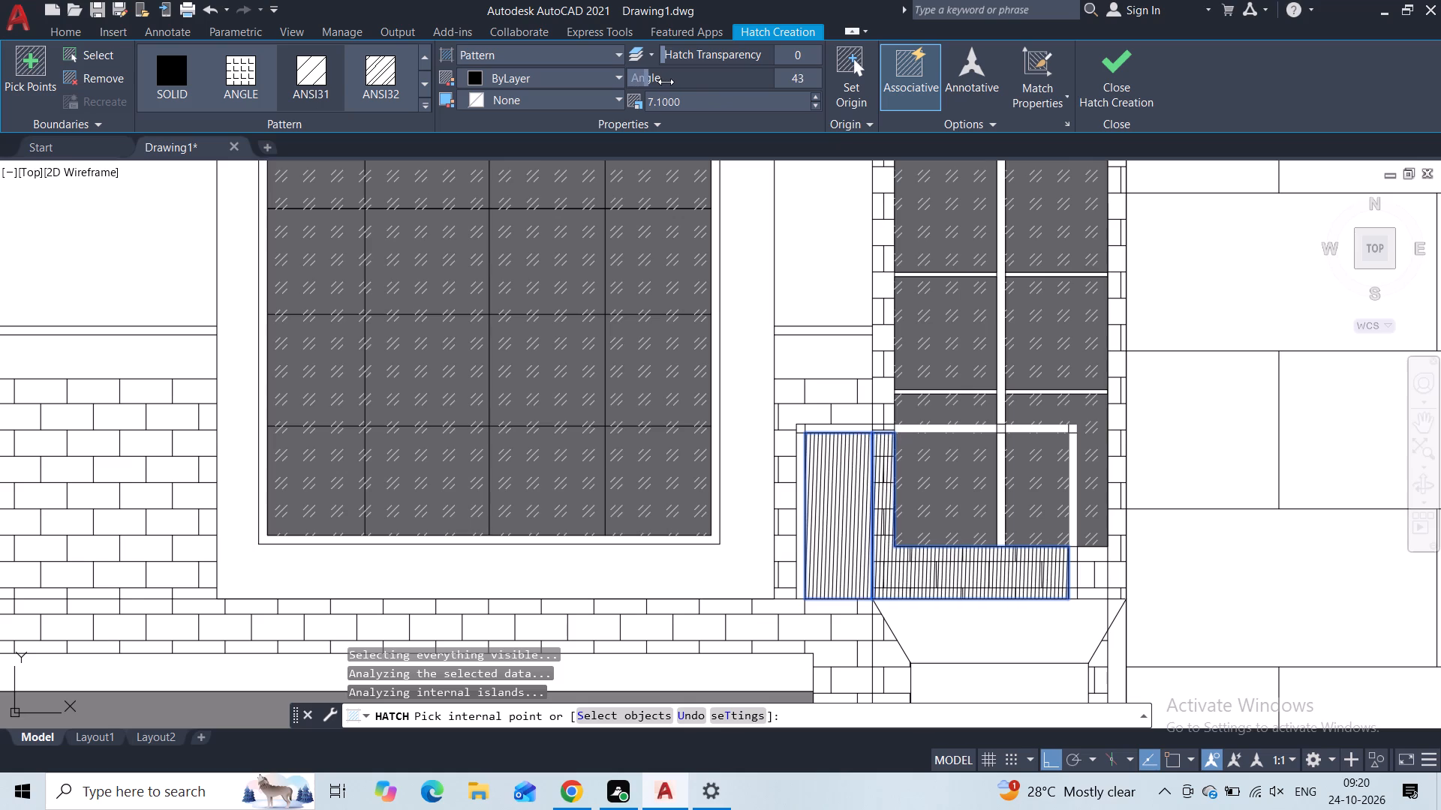
pyautogui.moveTo(666, 82); pyautogui.dragTo(666, 82)
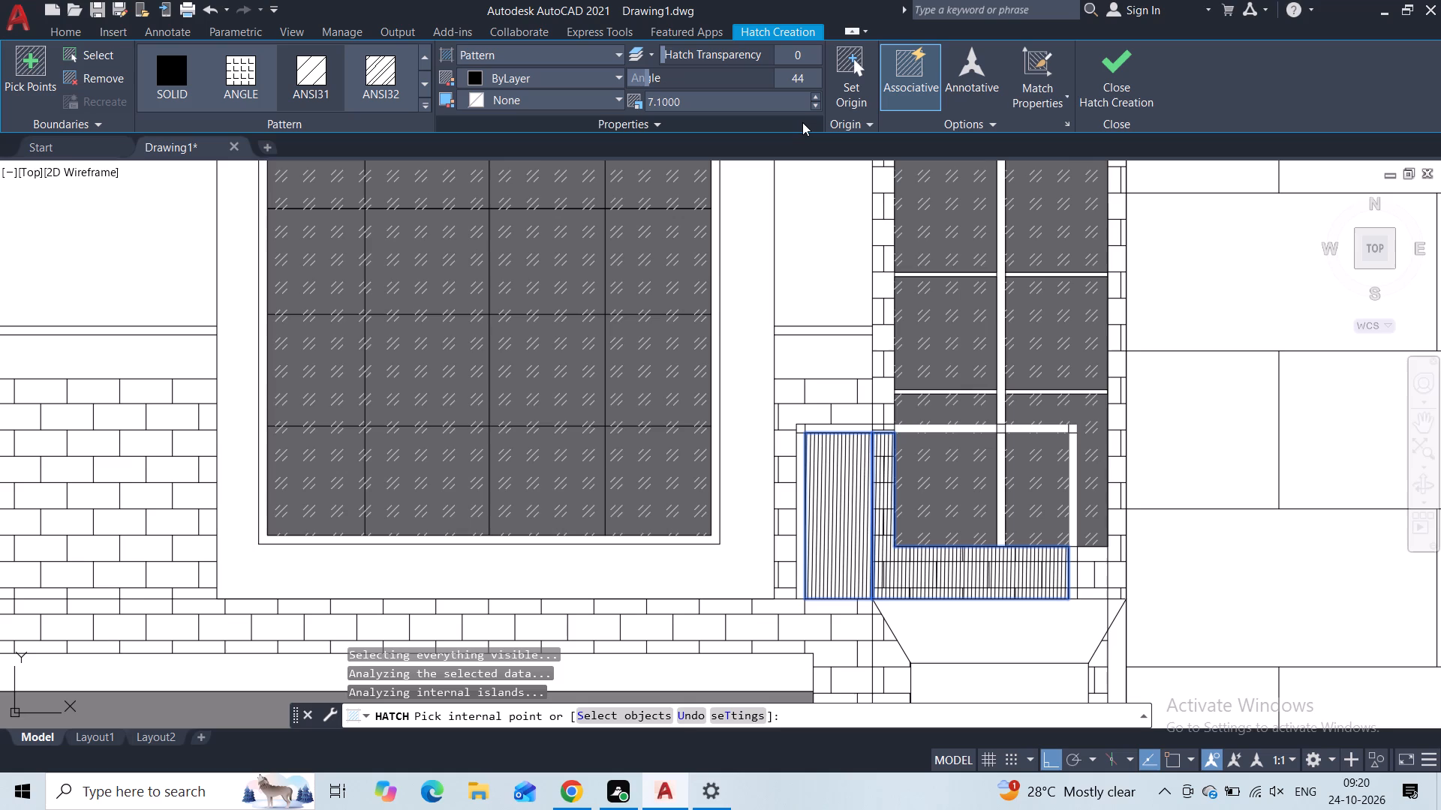
# Add the two lower narrow-window pane areas enclosed by the frame to the ANSI31 hatch.
pyautogui.scroll(-1, 802, 124)
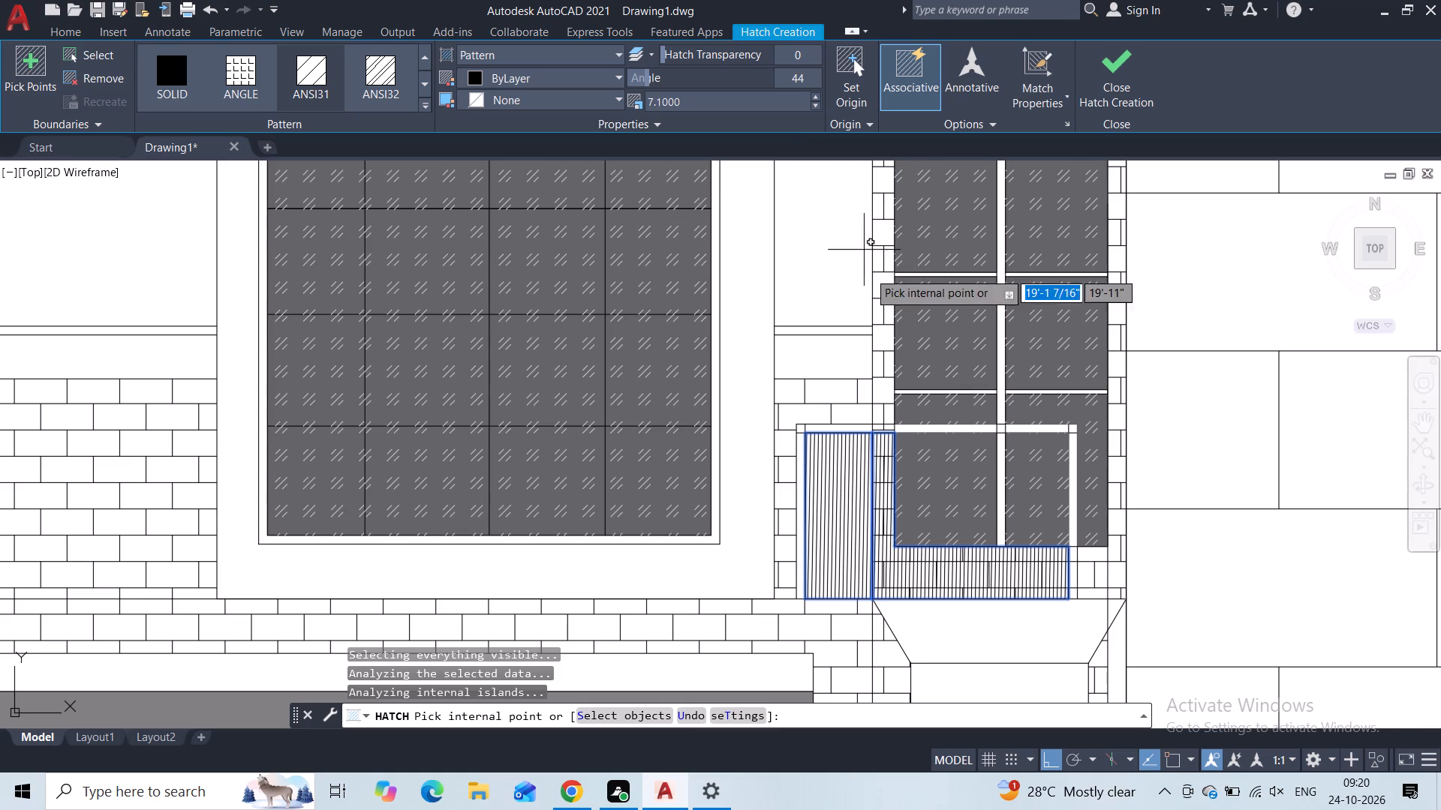
pyautogui.scroll(-1, 868, 275)
pyautogui.scroll(2, 900, 419)
pyautogui.click(918, 385)
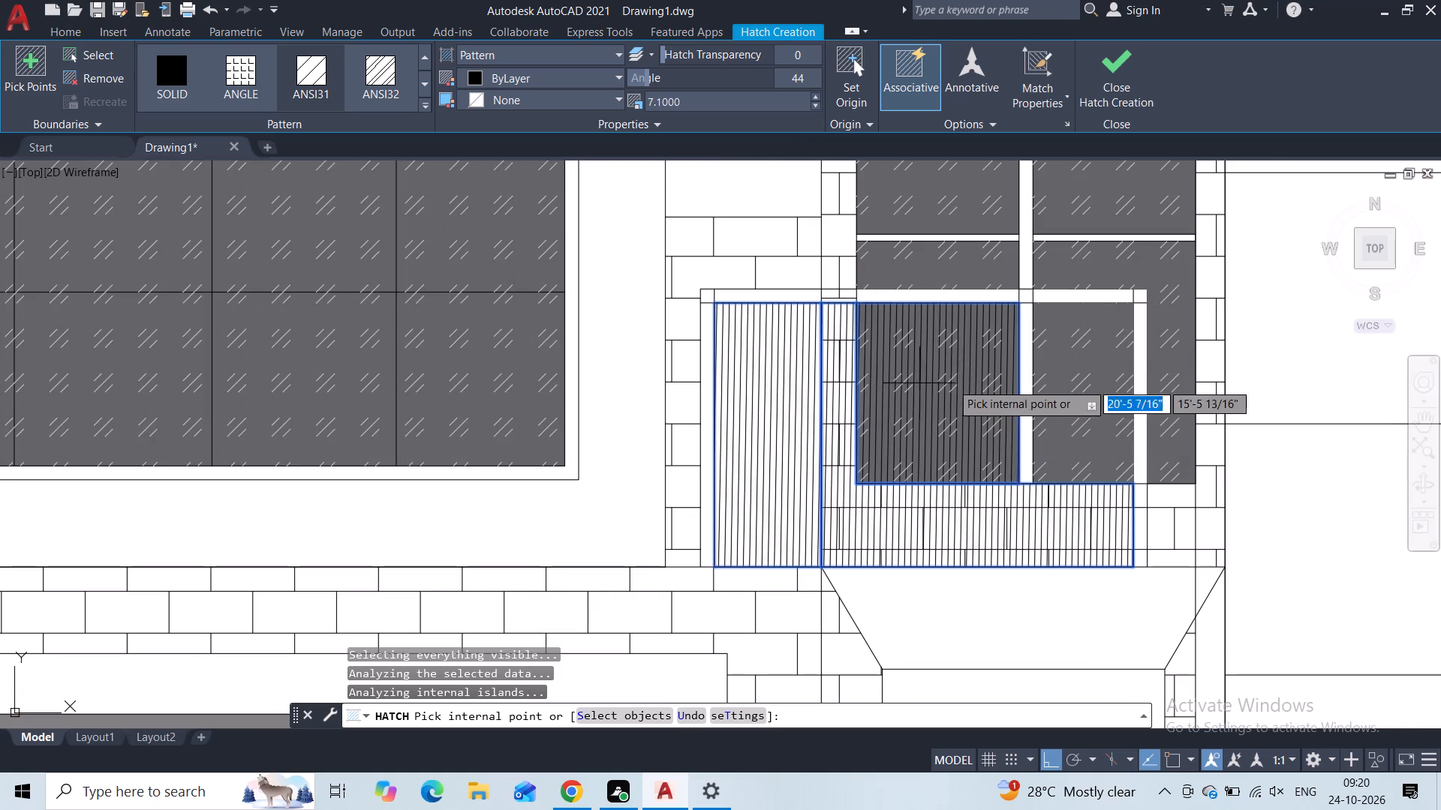
pyautogui.click(1059, 367)
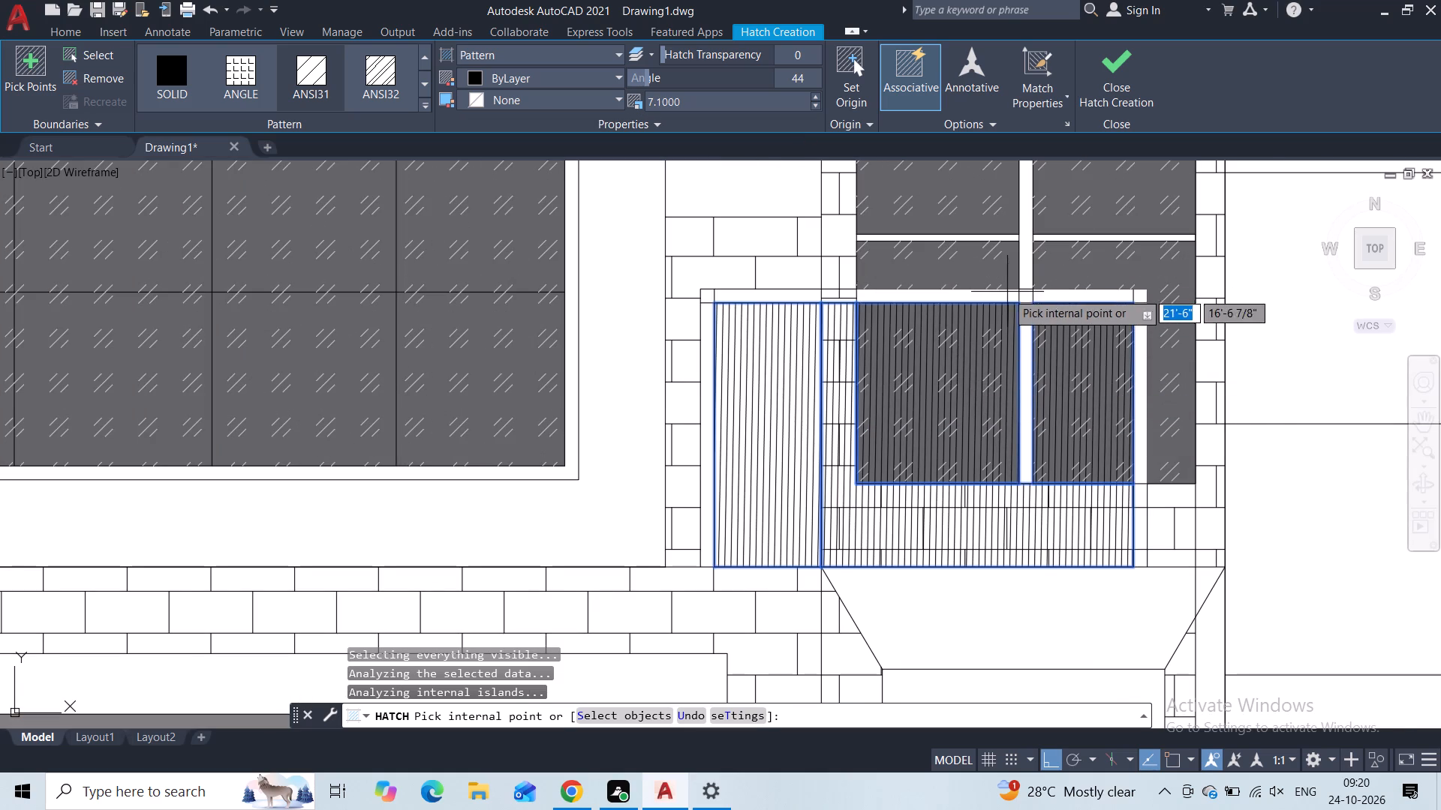
# Add the thin horizontal band directly above the garage door's solid grey band to the ANSI31 hatch.
pyautogui.scroll(-1, 962, 342)
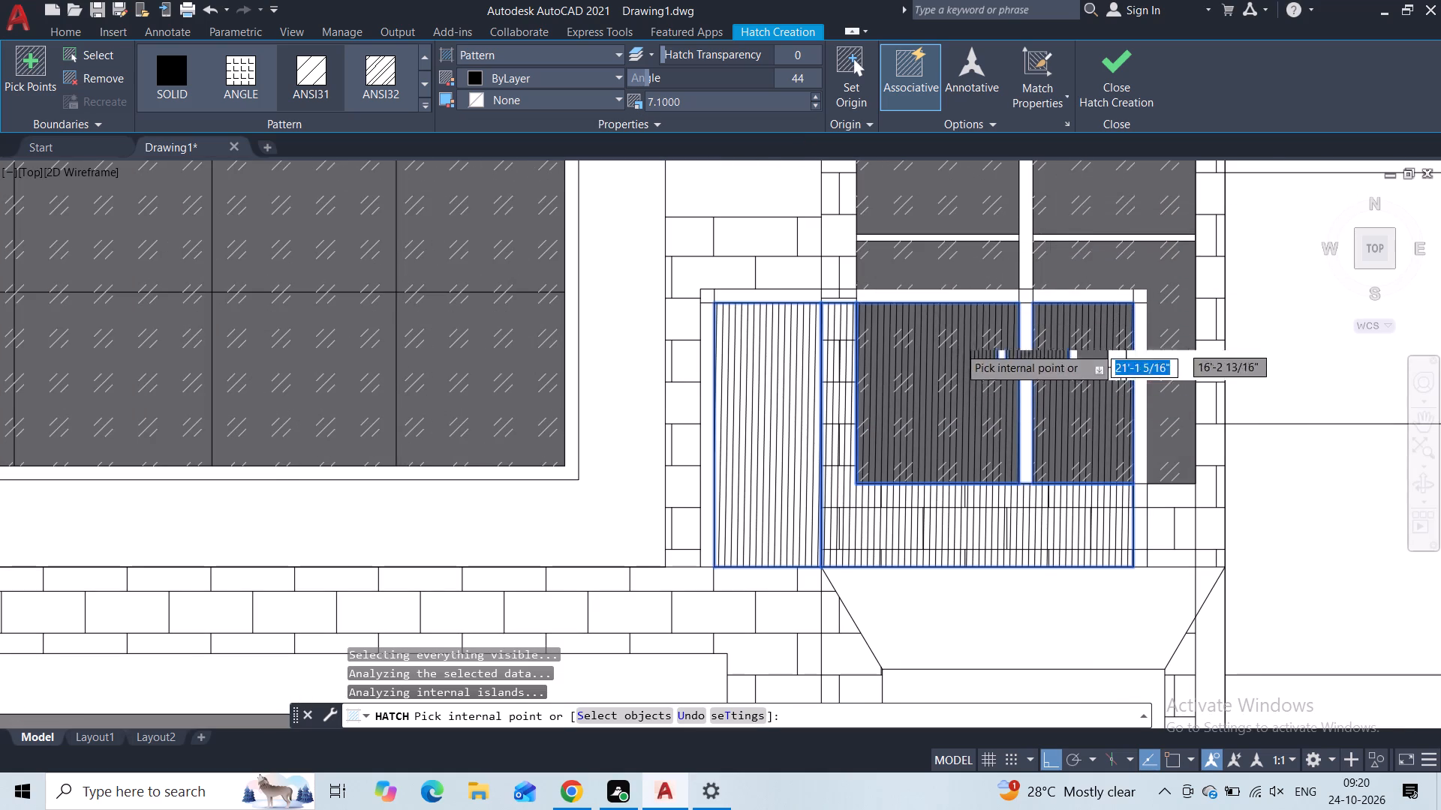
pyautogui.scroll(-1, 958, 346)
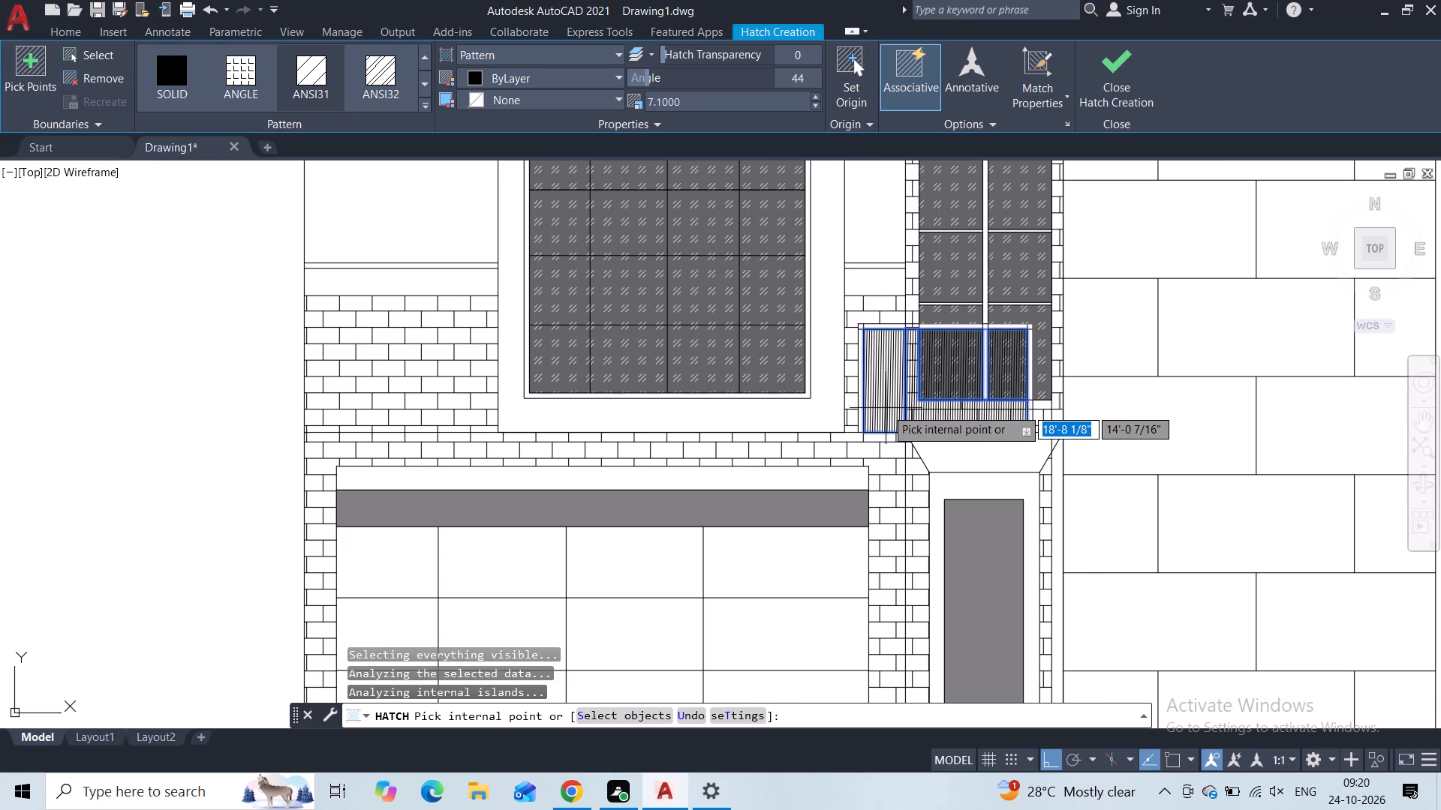
pyautogui.click(796, 486)
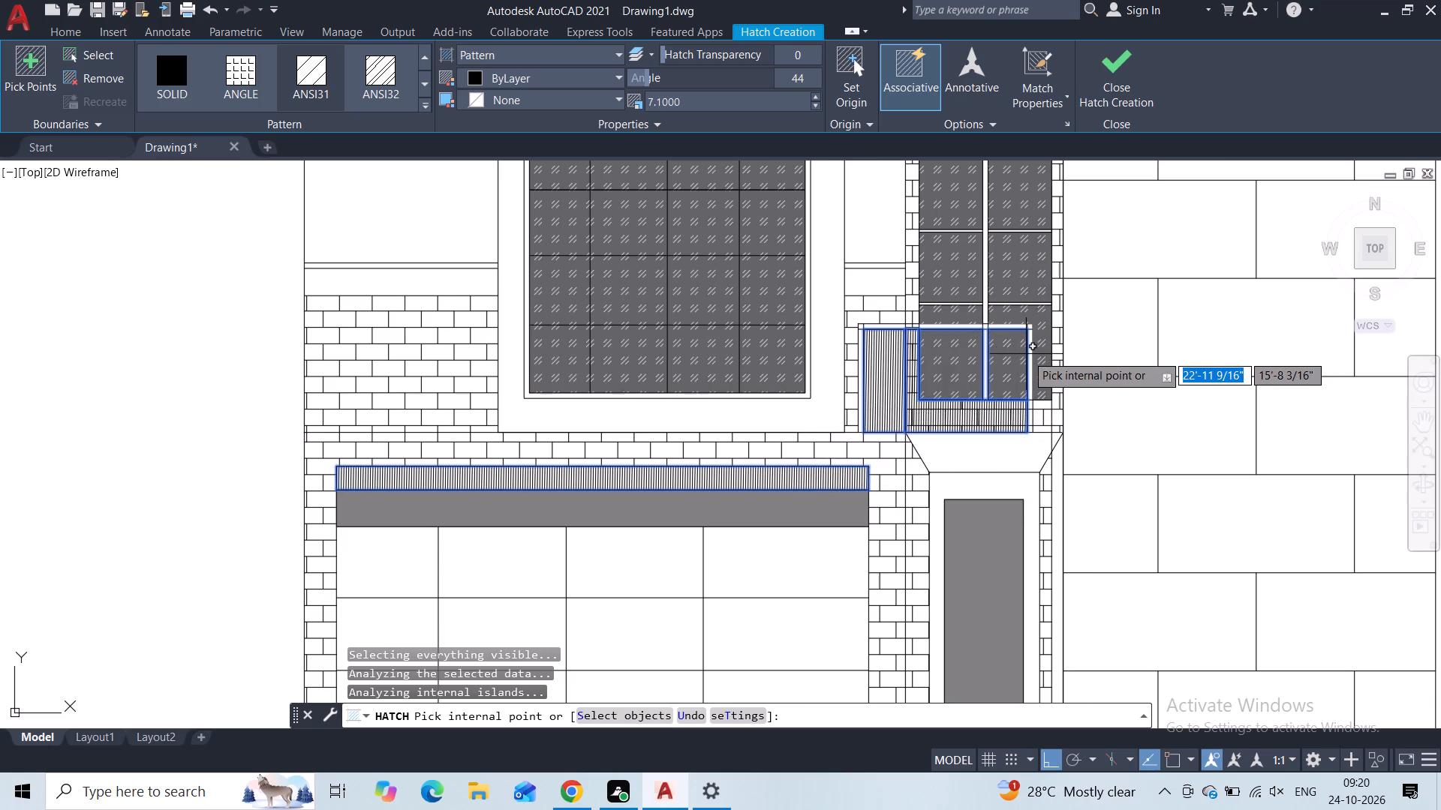
# Add the tapered canopy over the entrance and the surround of the door's grey panel to the ANSI31 hatch.
pyautogui.click(996, 453)
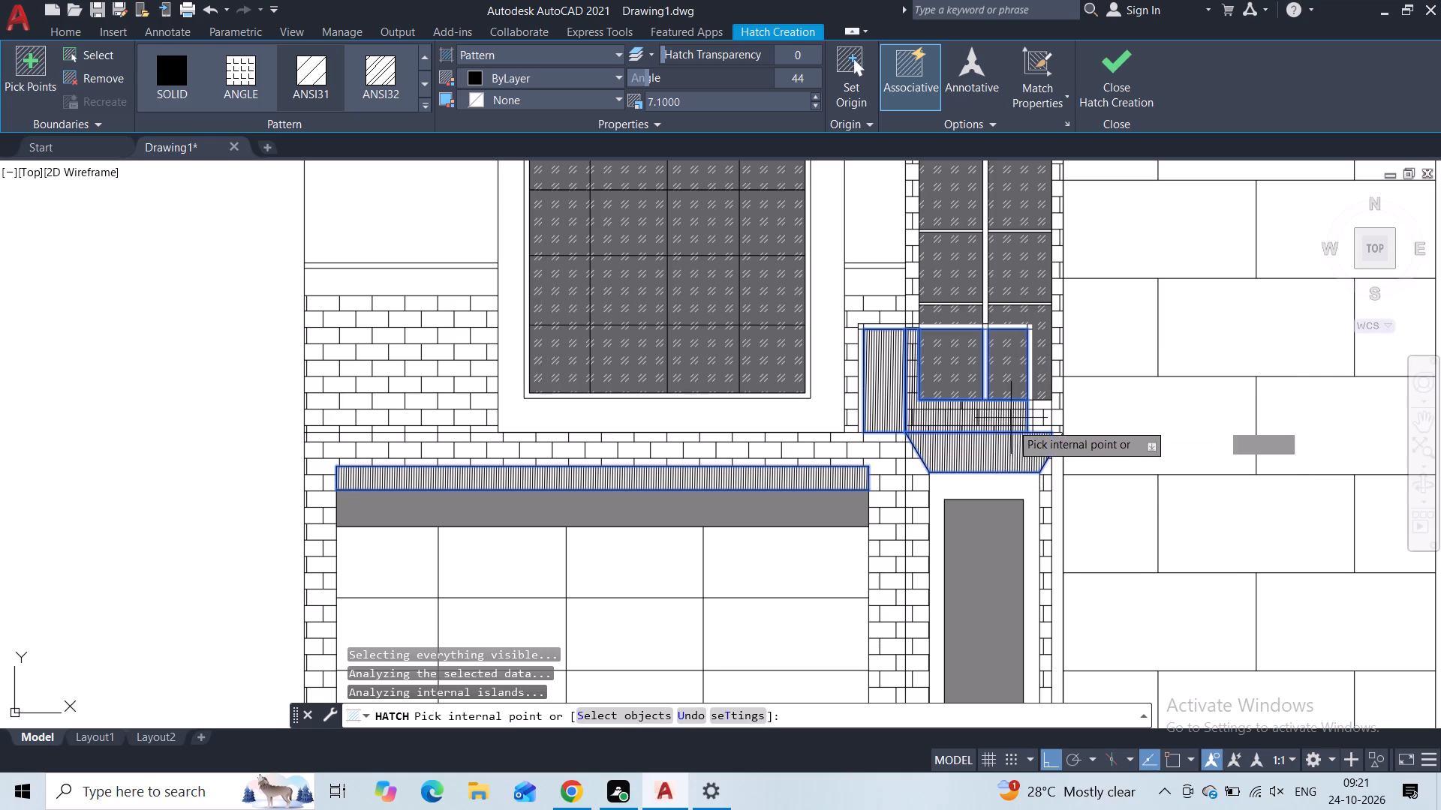
pyautogui.click(997, 487)
# Add the lintel bands above the lower and upper narrow windows to the ANSI31 hatch and finish it.
pyautogui.moveTo(995, 483); pyautogui.dragTo(946, 341, button='middle')
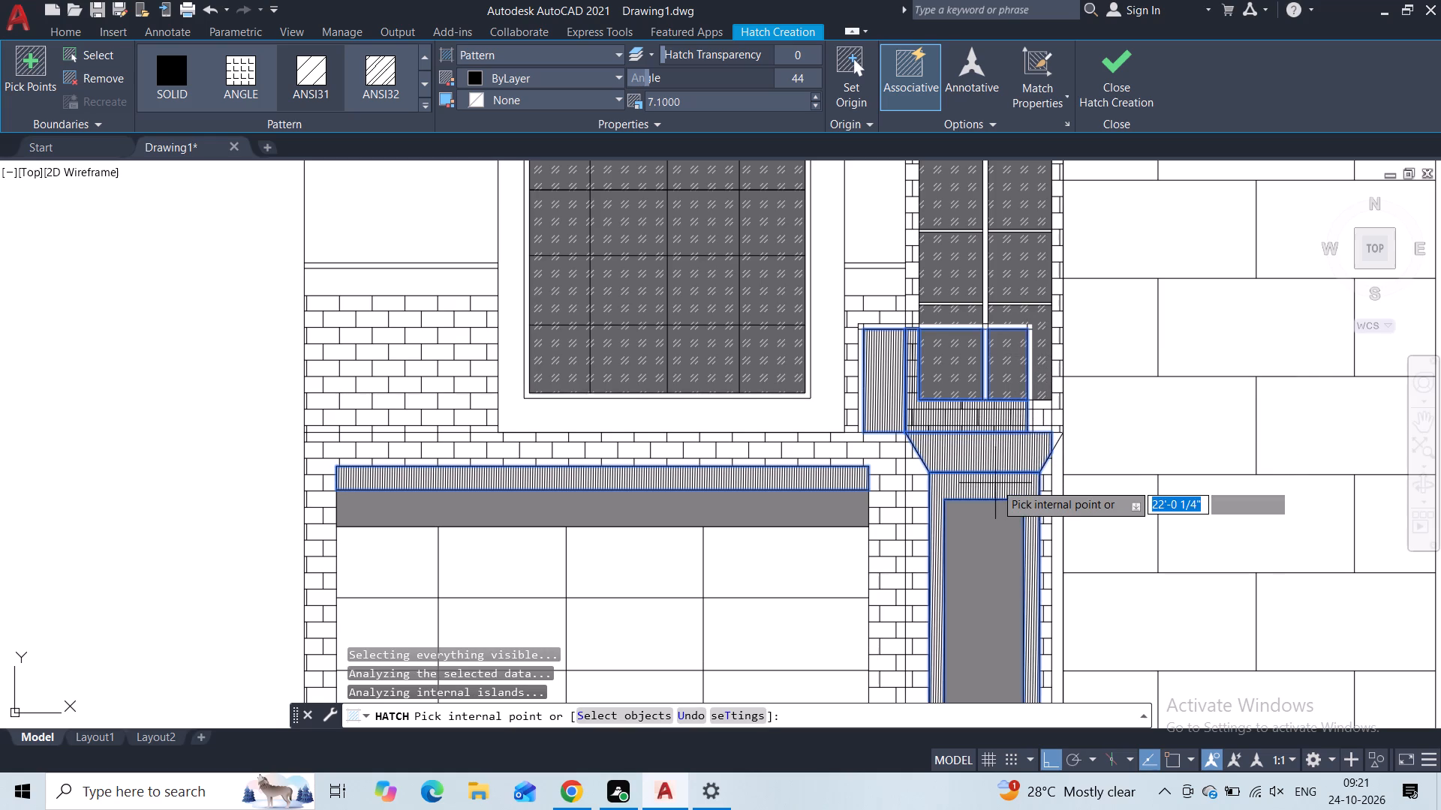
pyautogui.moveTo(946, 341); pyautogui.dragTo(925, 302, button='middle')
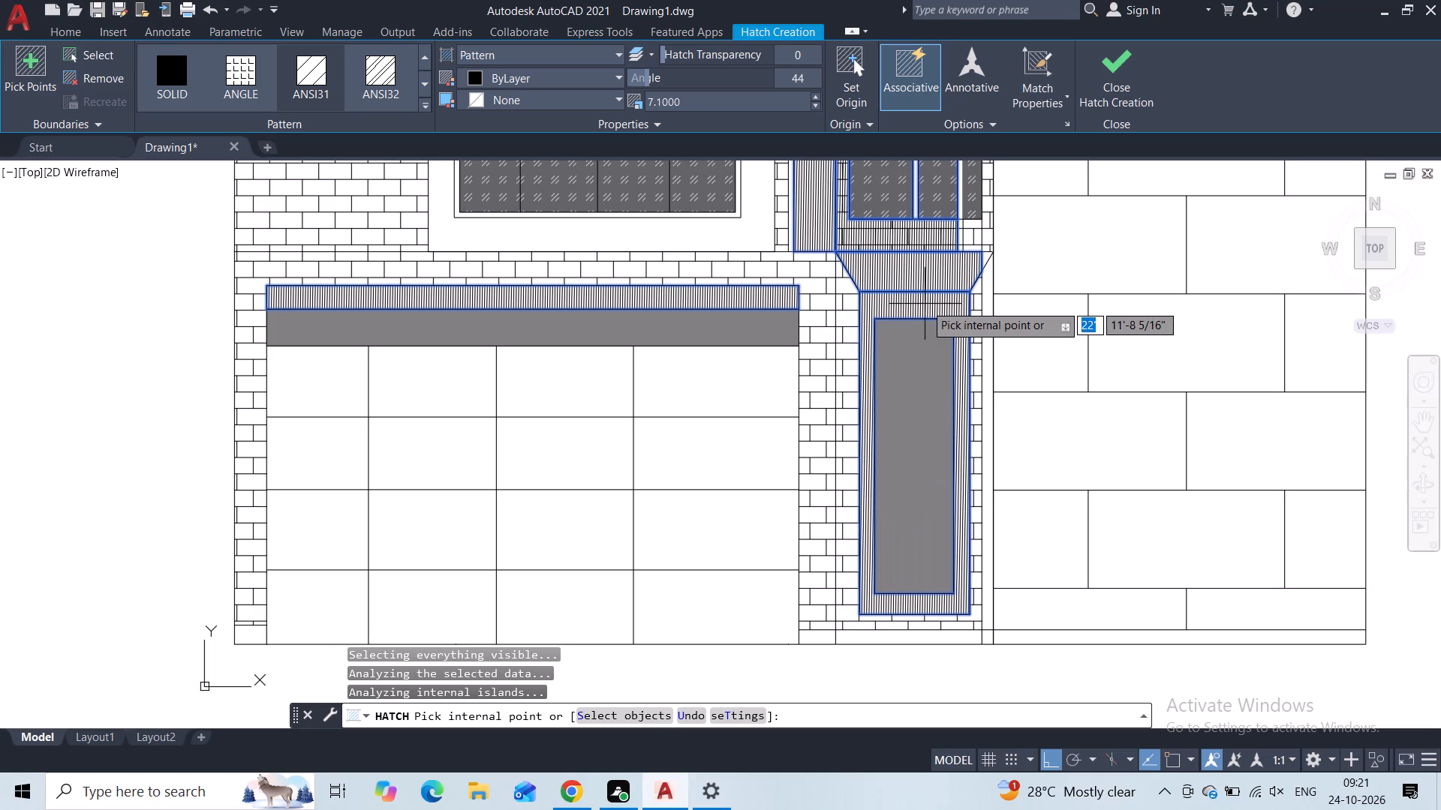
pyautogui.moveTo(926, 247); pyautogui.dragTo(907, 554, button='middle')
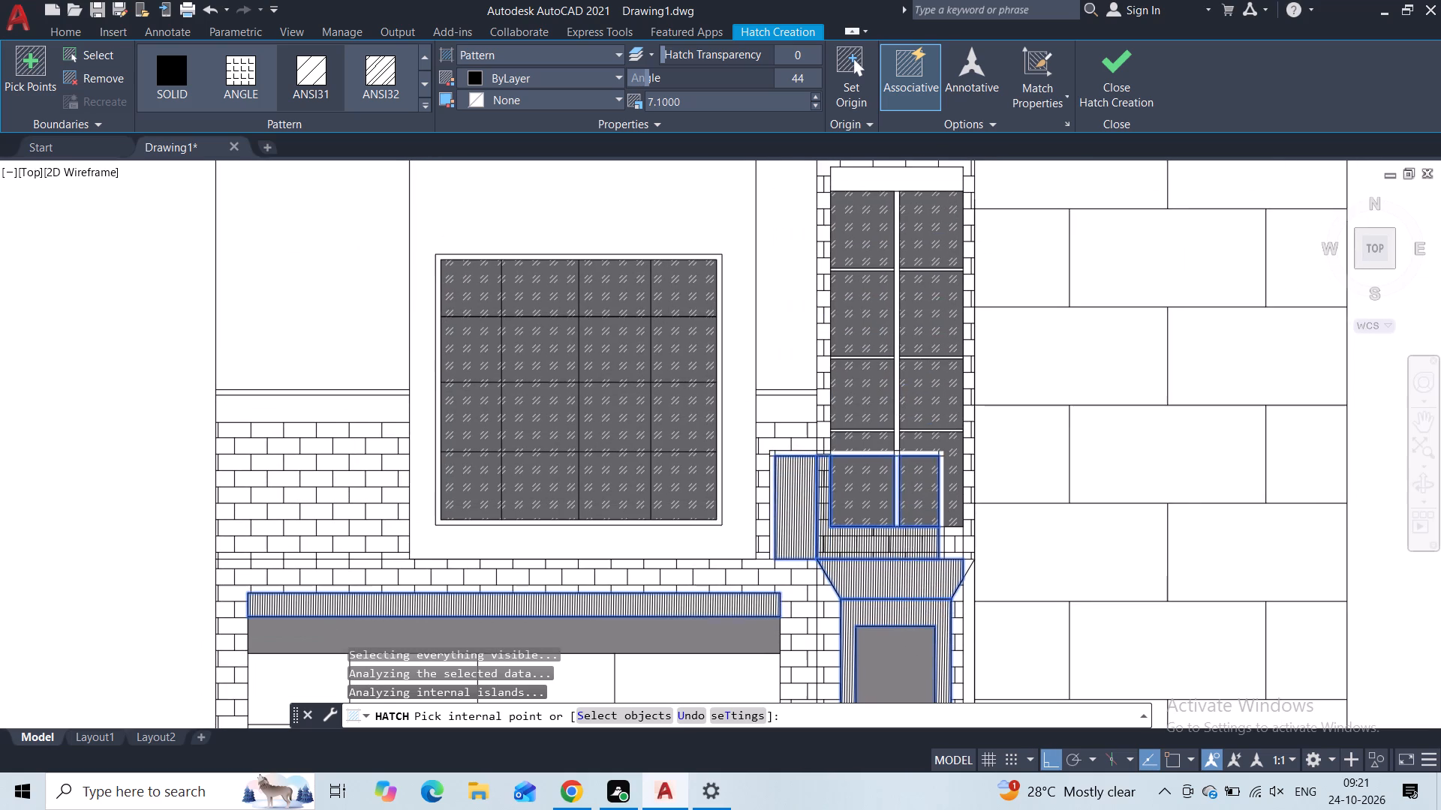
pyautogui.moveTo(907, 554); pyautogui.dragTo(907, 554, button='middle')
pyautogui.moveTo(901, 388); pyautogui.dragTo(901, 591, button='middle')
pyautogui.click(893, 388)
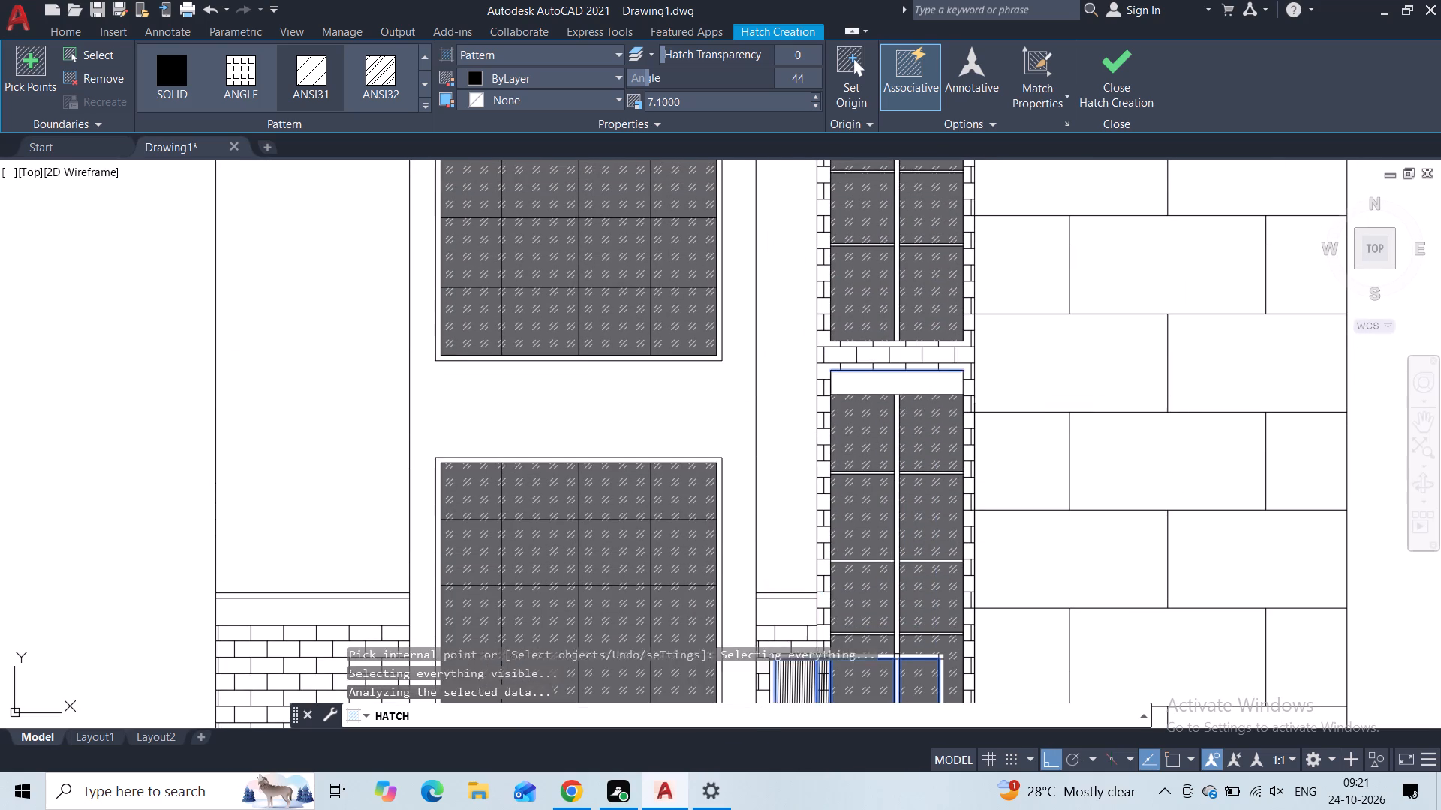
pyautogui.moveTo(898, 344); pyautogui.dragTo(892, 645, button='middle')
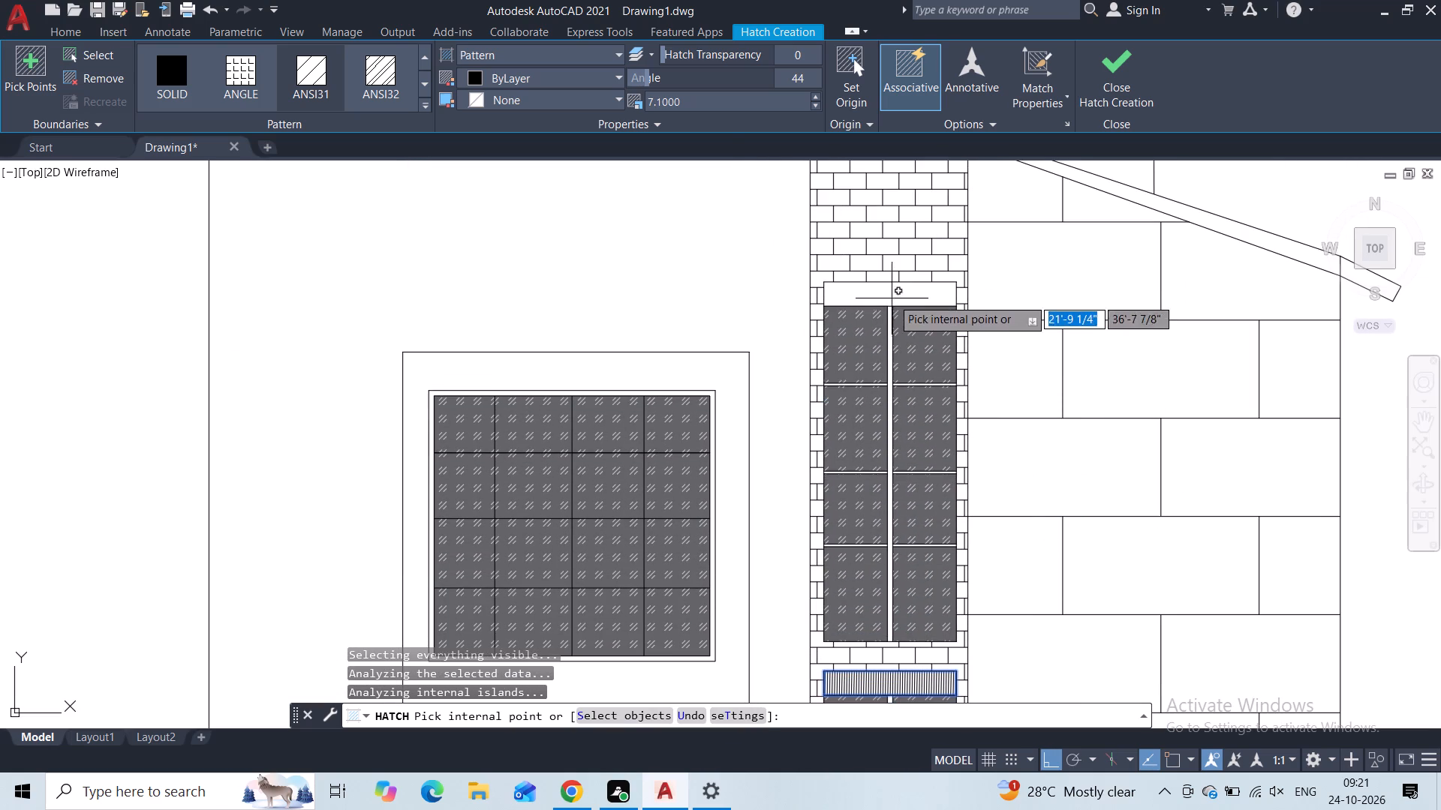
pyautogui.click(892, 297)
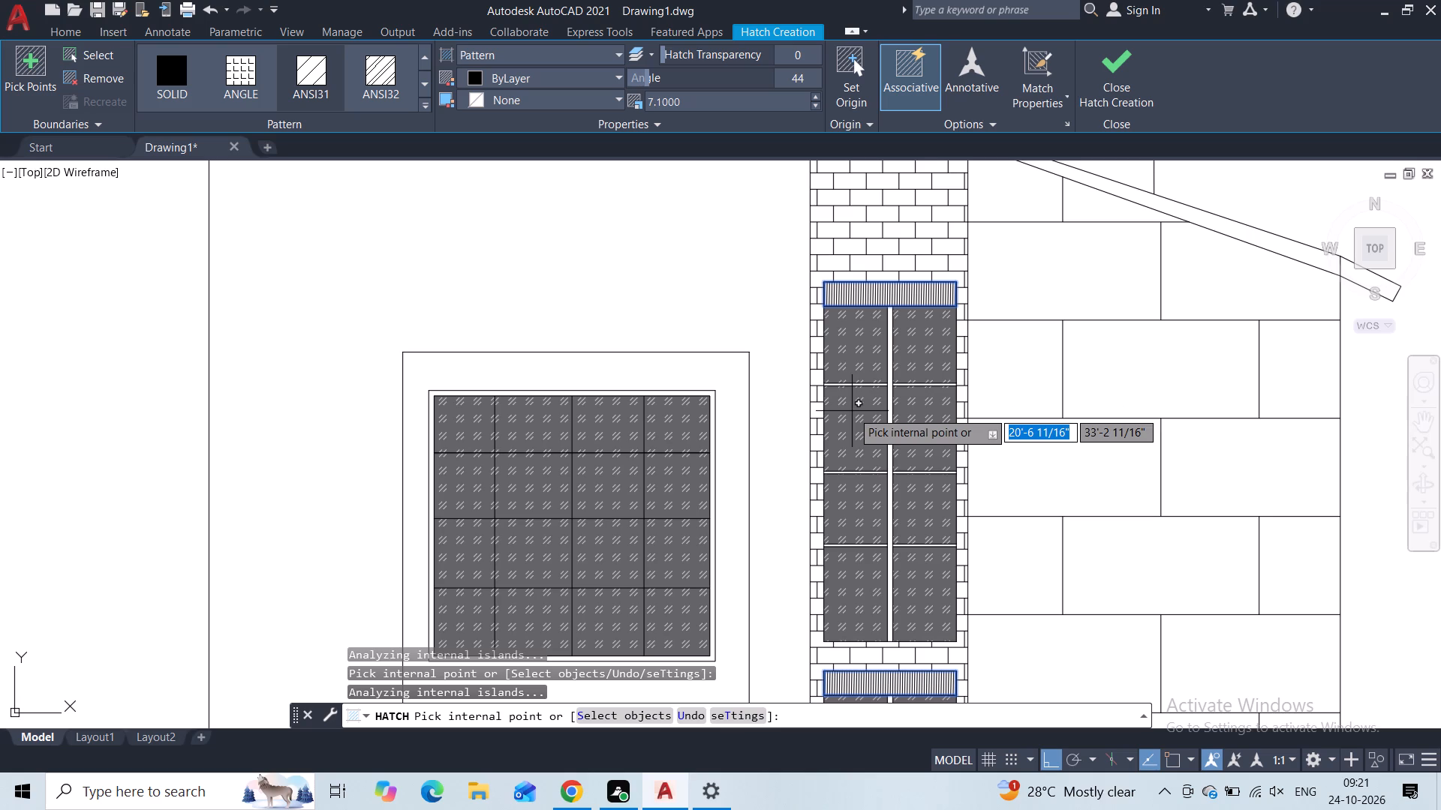
pyautogui.click(1111, 96)
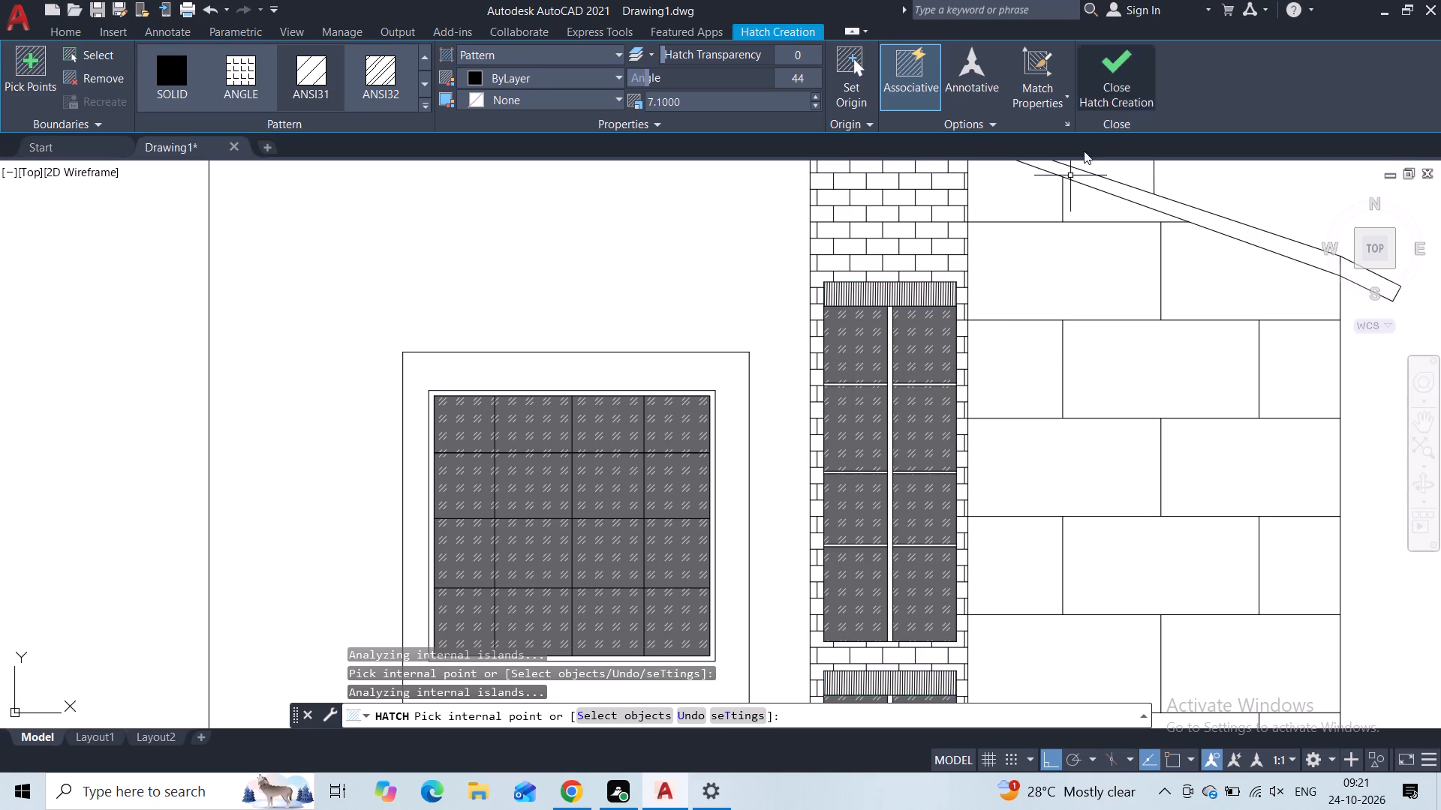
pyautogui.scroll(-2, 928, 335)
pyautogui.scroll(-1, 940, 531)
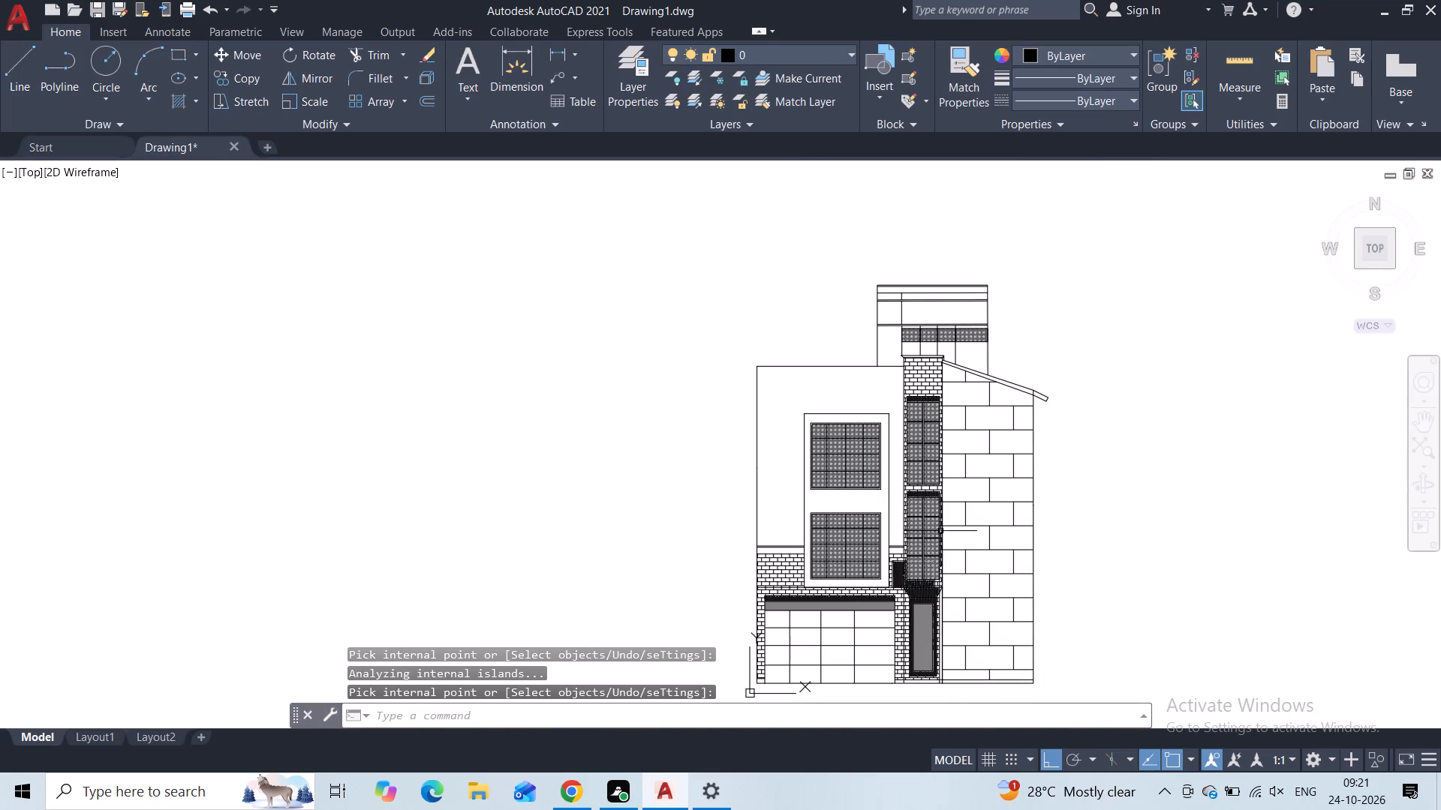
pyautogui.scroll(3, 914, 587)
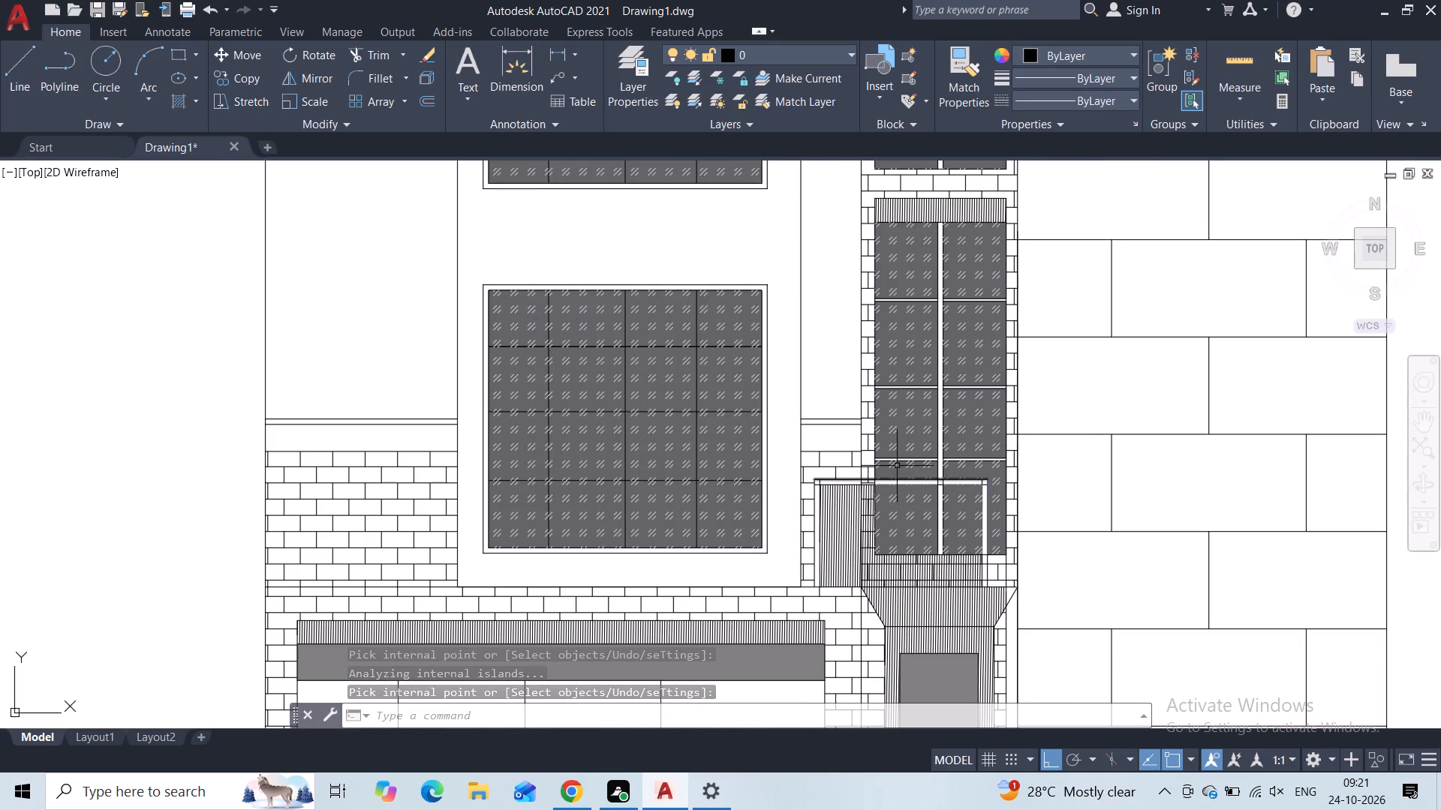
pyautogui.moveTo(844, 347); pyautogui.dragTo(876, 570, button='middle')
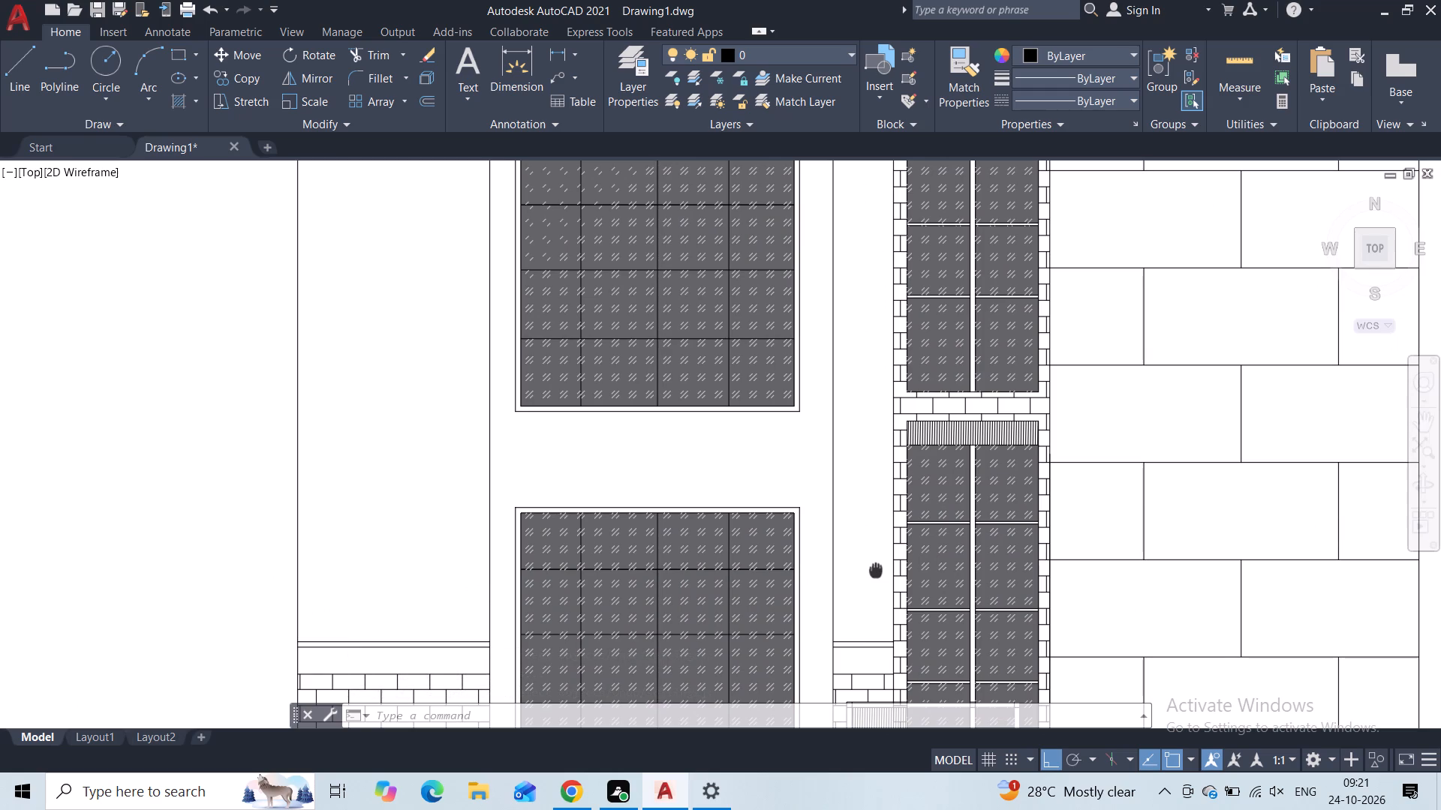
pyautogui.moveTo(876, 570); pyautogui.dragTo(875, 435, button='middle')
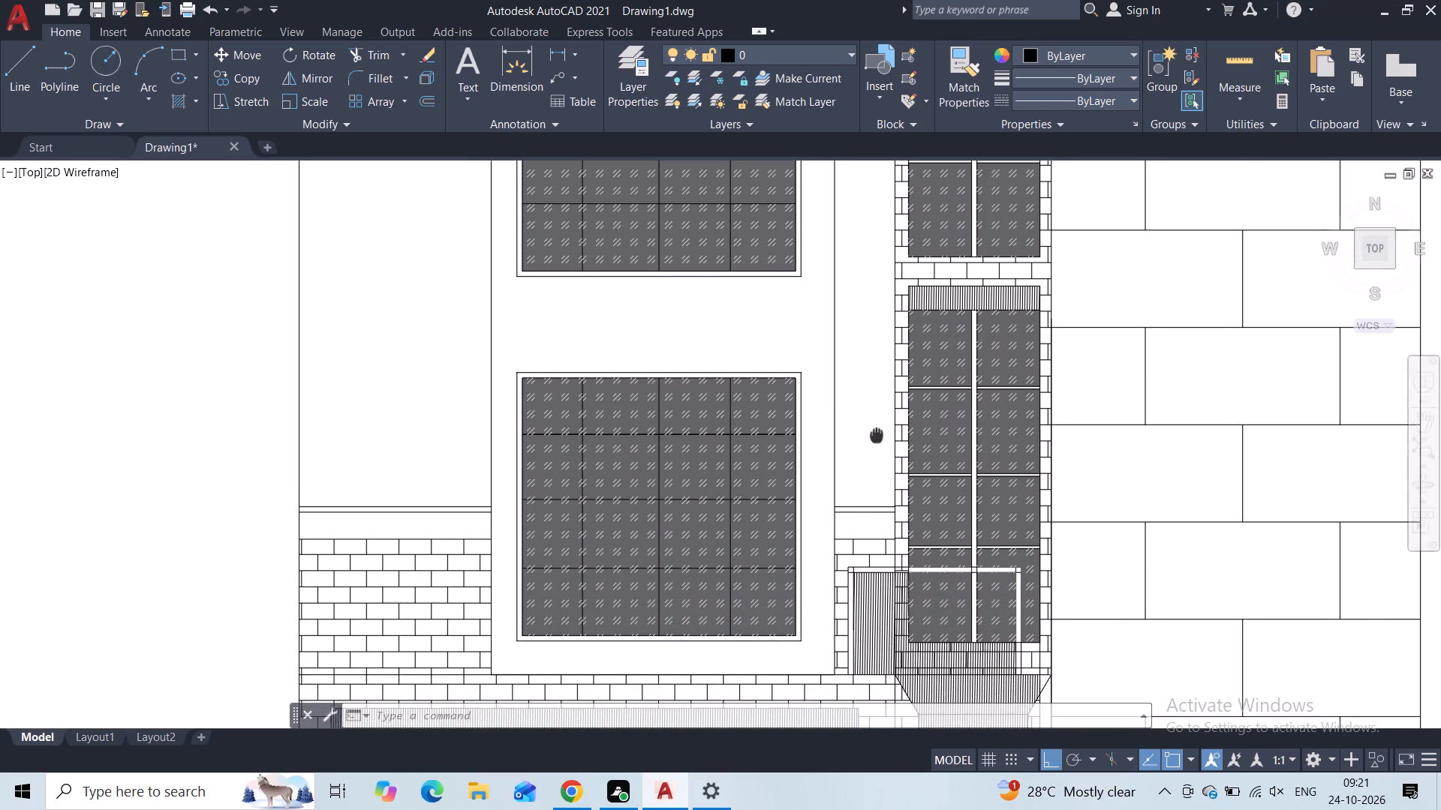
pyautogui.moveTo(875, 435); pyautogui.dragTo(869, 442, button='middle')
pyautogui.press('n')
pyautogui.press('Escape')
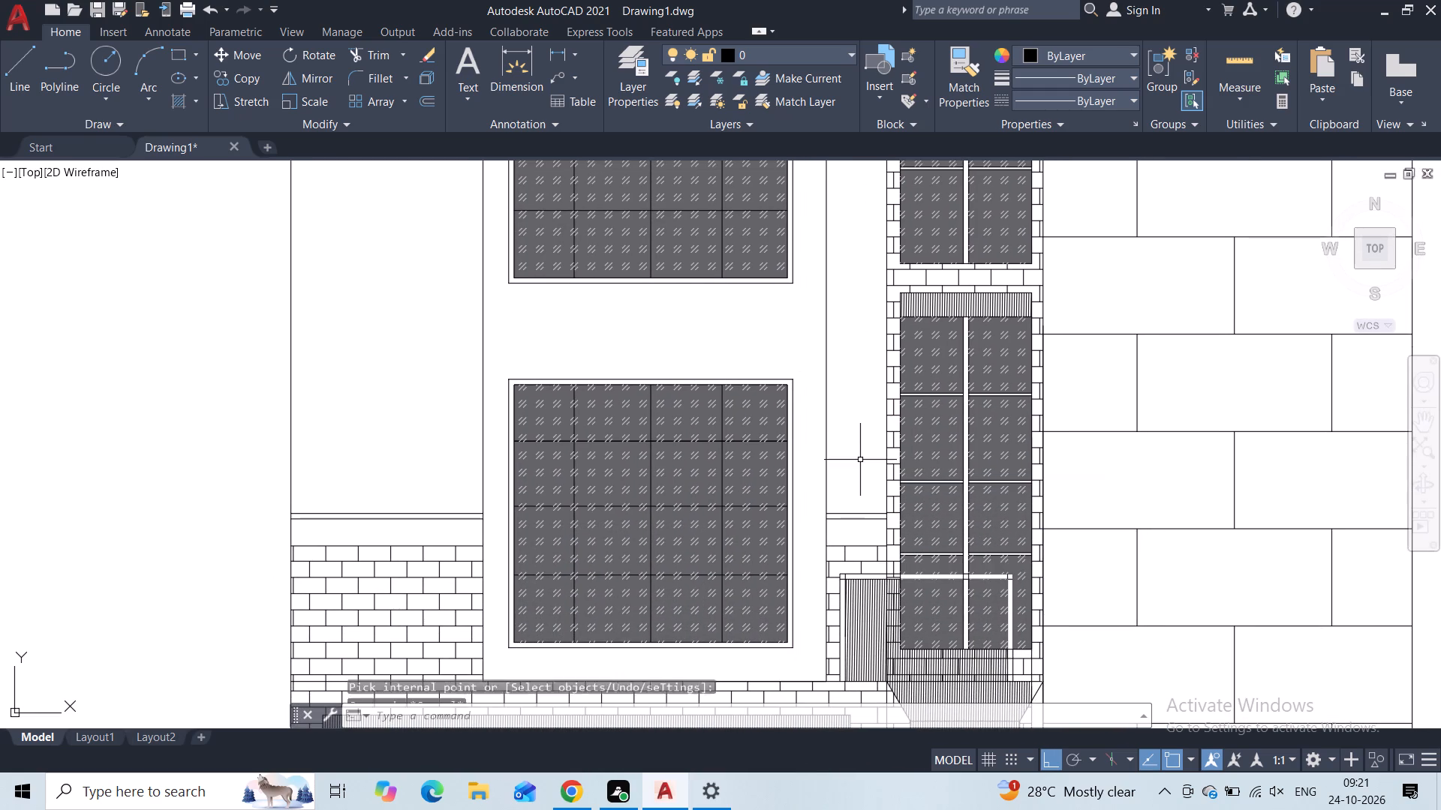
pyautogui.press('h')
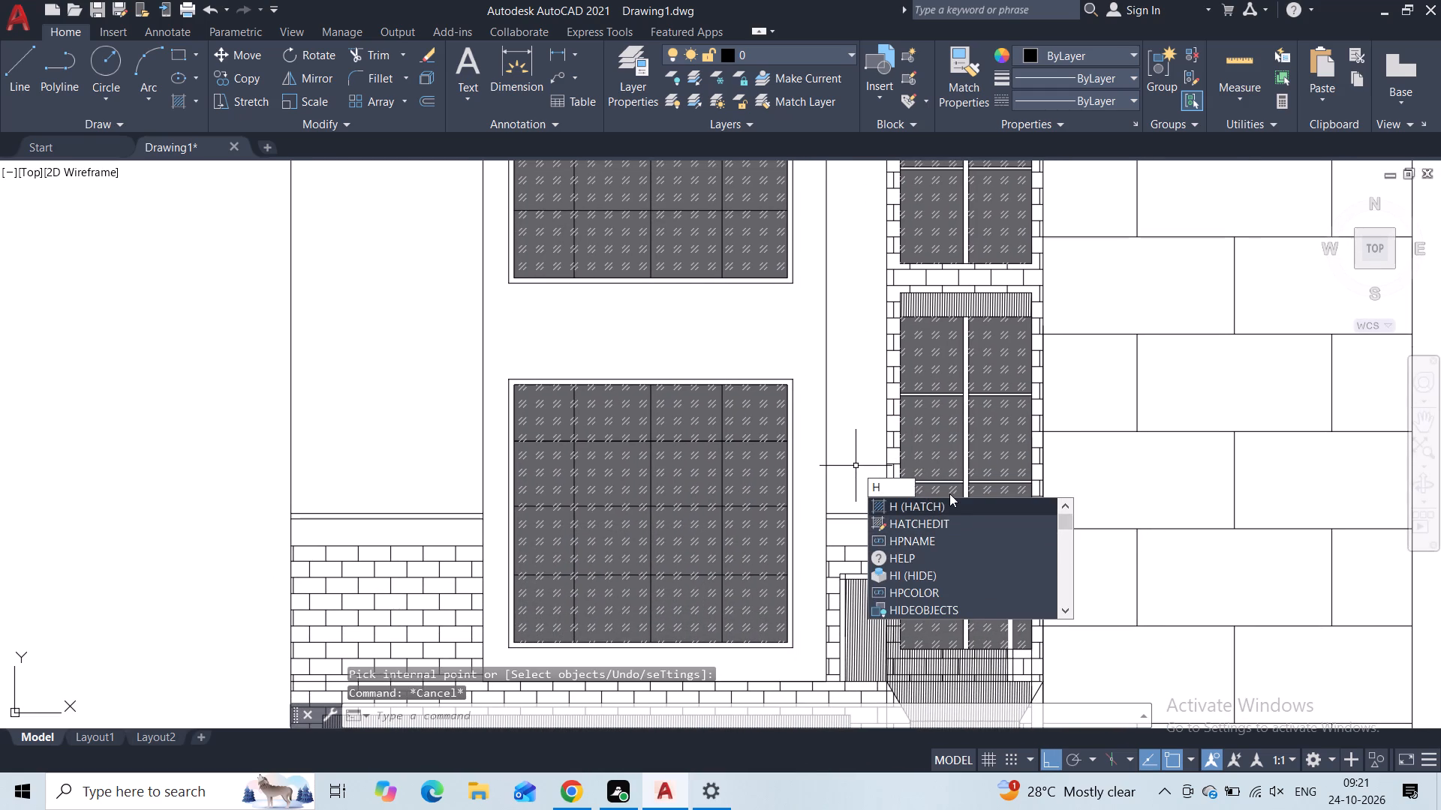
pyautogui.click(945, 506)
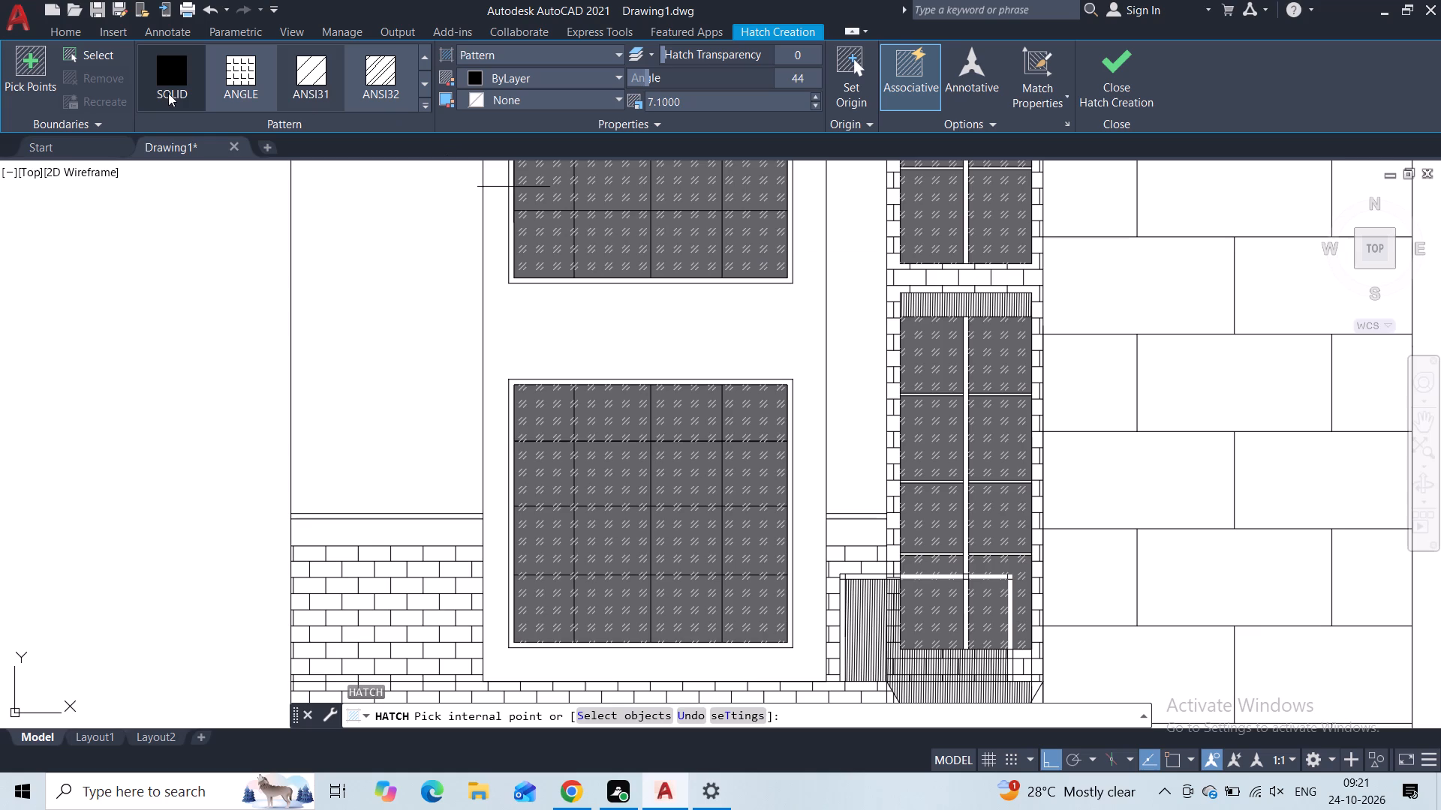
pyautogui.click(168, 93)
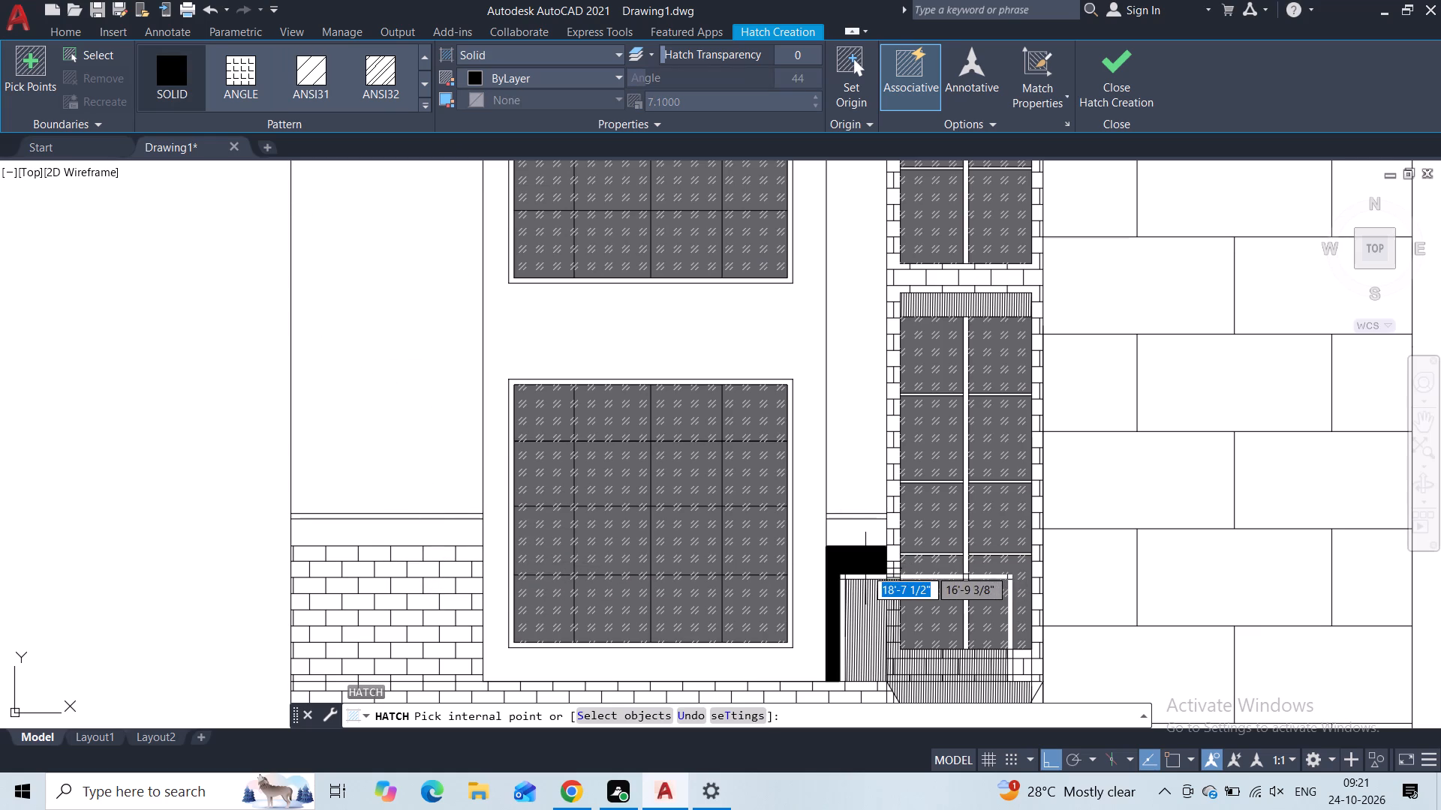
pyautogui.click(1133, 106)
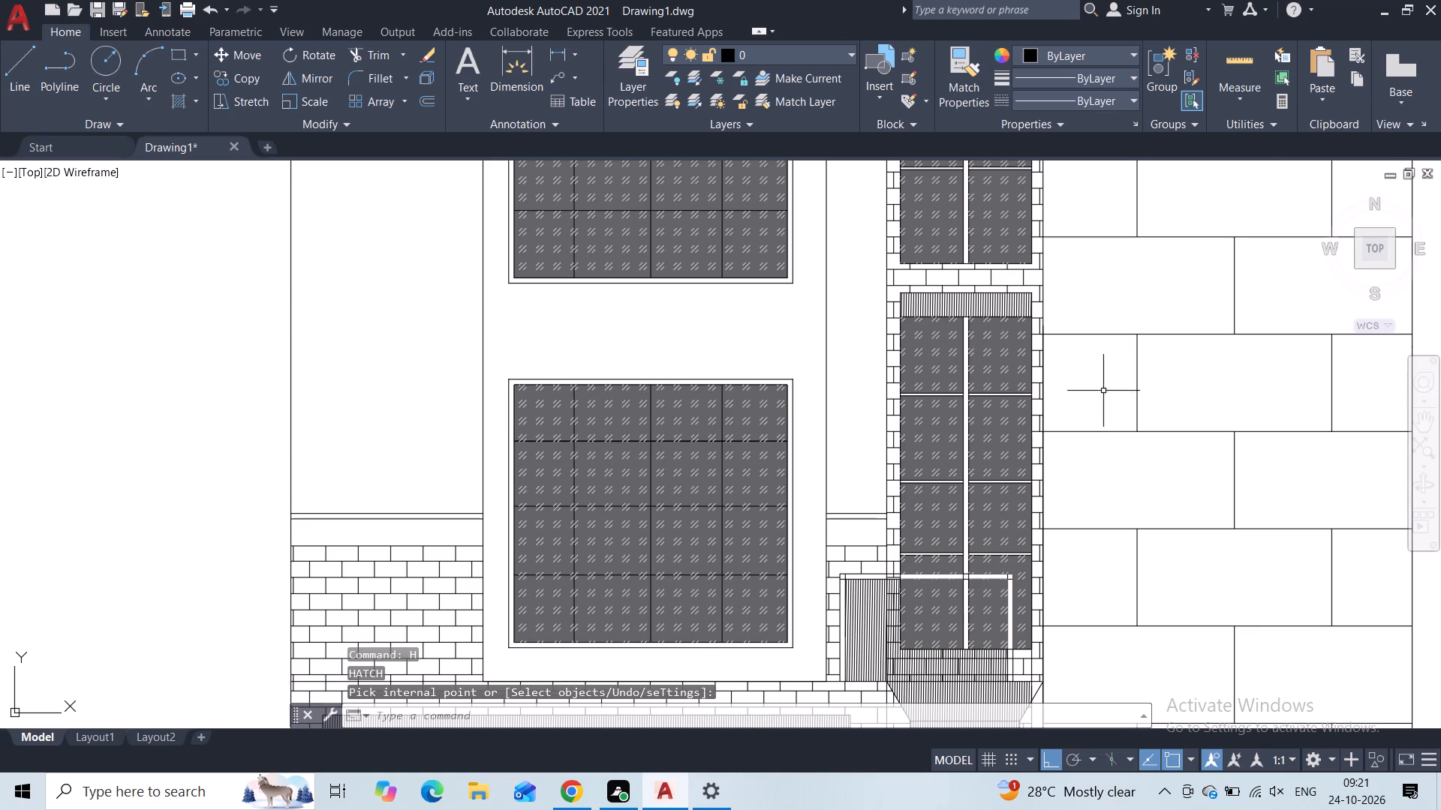
# Draw a small horizontal rectangle about 2'-7" by 9" in the upper left corner of the plain wall above the garage.
pyautogui.scroll(-2, 1148, 322)
pyautogui.moveTo(1146, 323); pyautogui.dragTo(1102, 421, button='middle')
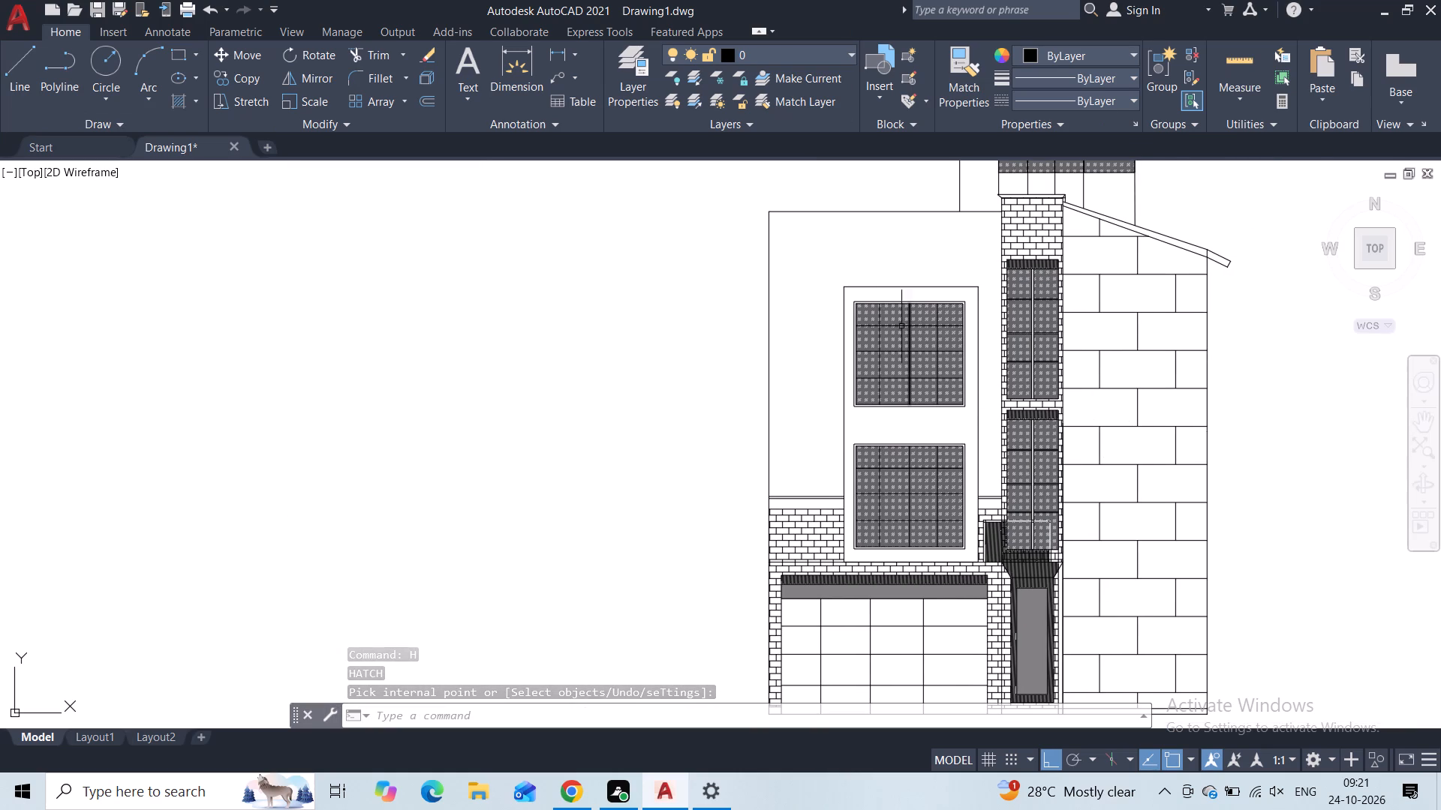
pyautogui.click(184, 57)
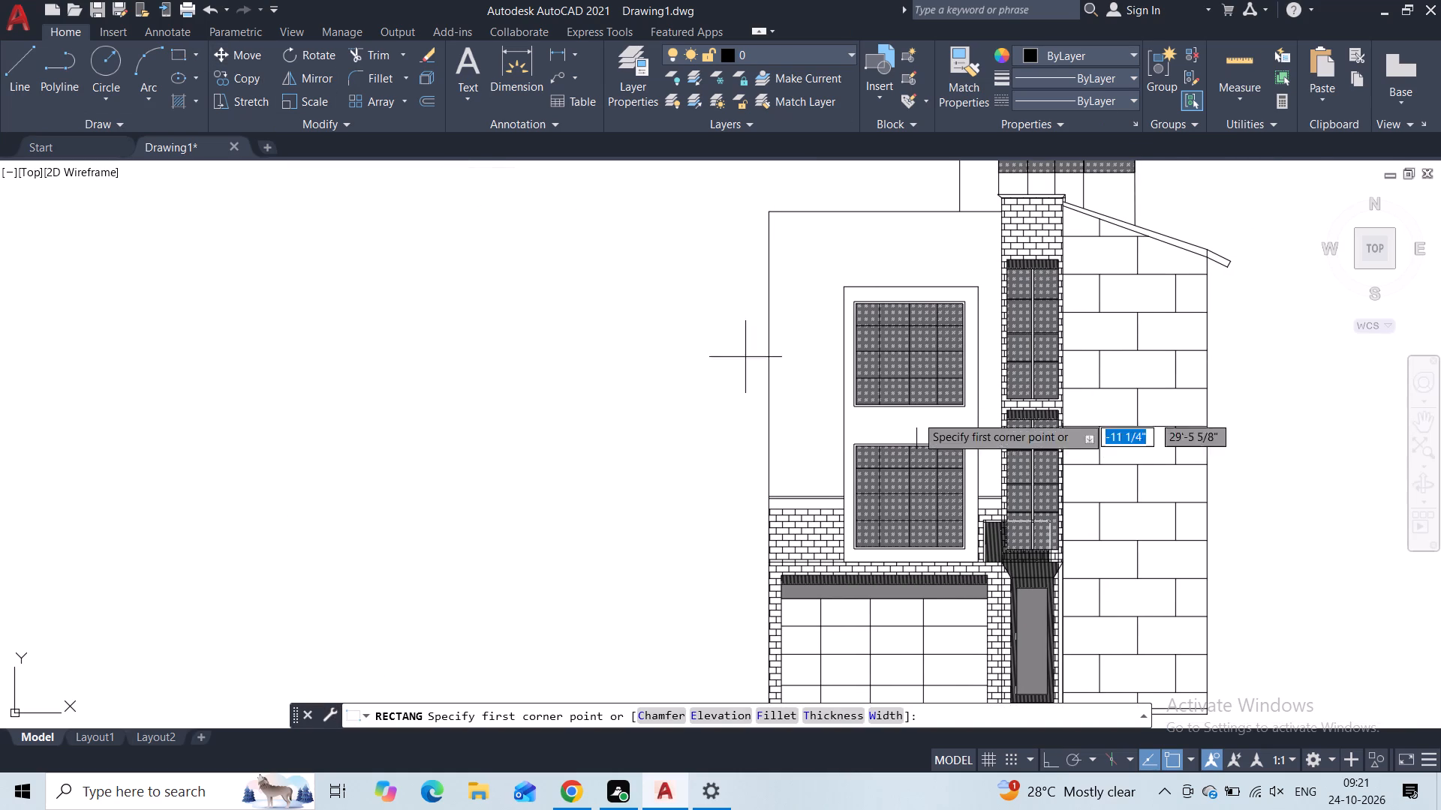
pyautogui.click(785, 237)
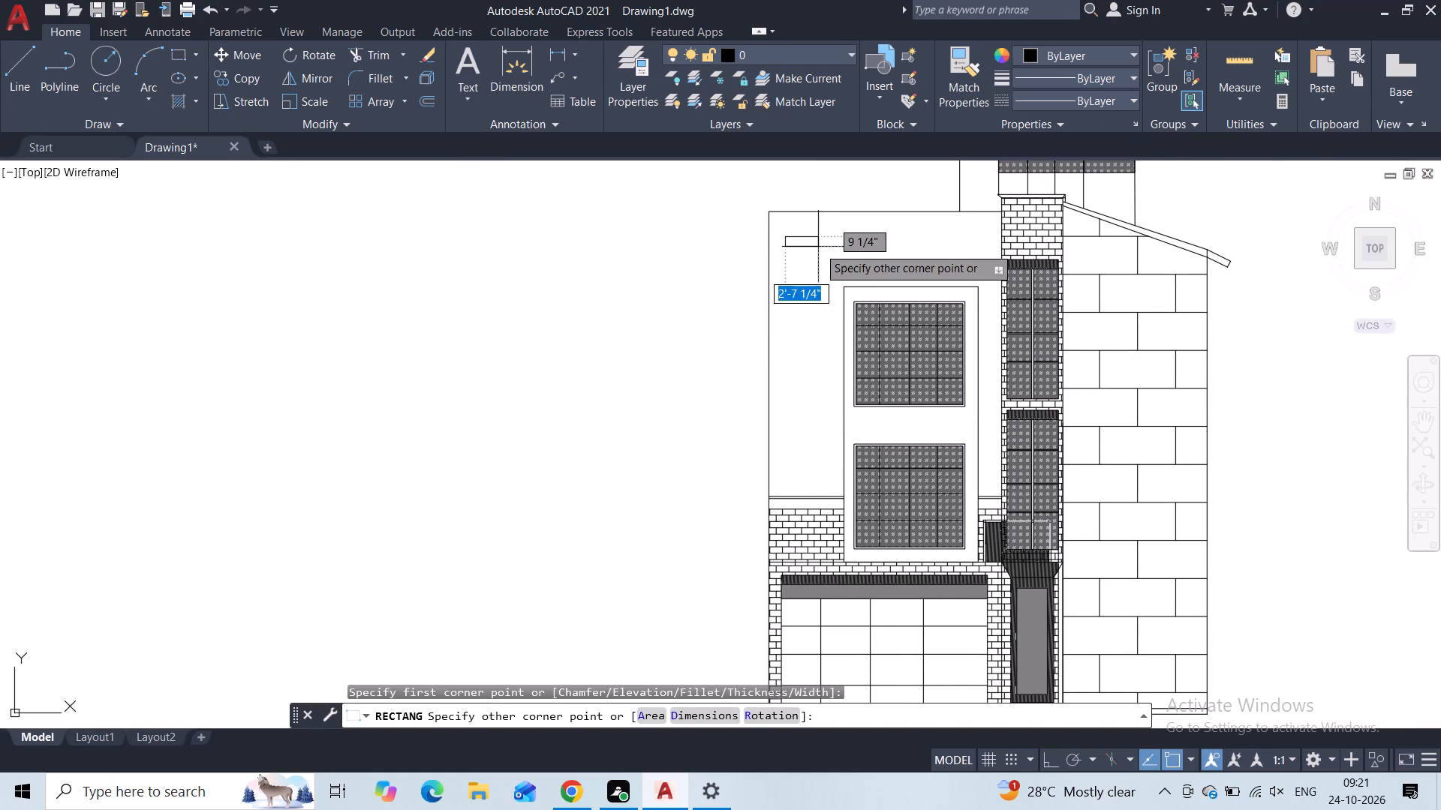
pyautogui.click(818, 247)
# Insert the type 3 evergreen, evergreen and type 2 deciduous trees and the shrub elevation from DesignCenter's Landscaping blocks, right of the house.
pyautogui.scroll(-1, 923, 305)
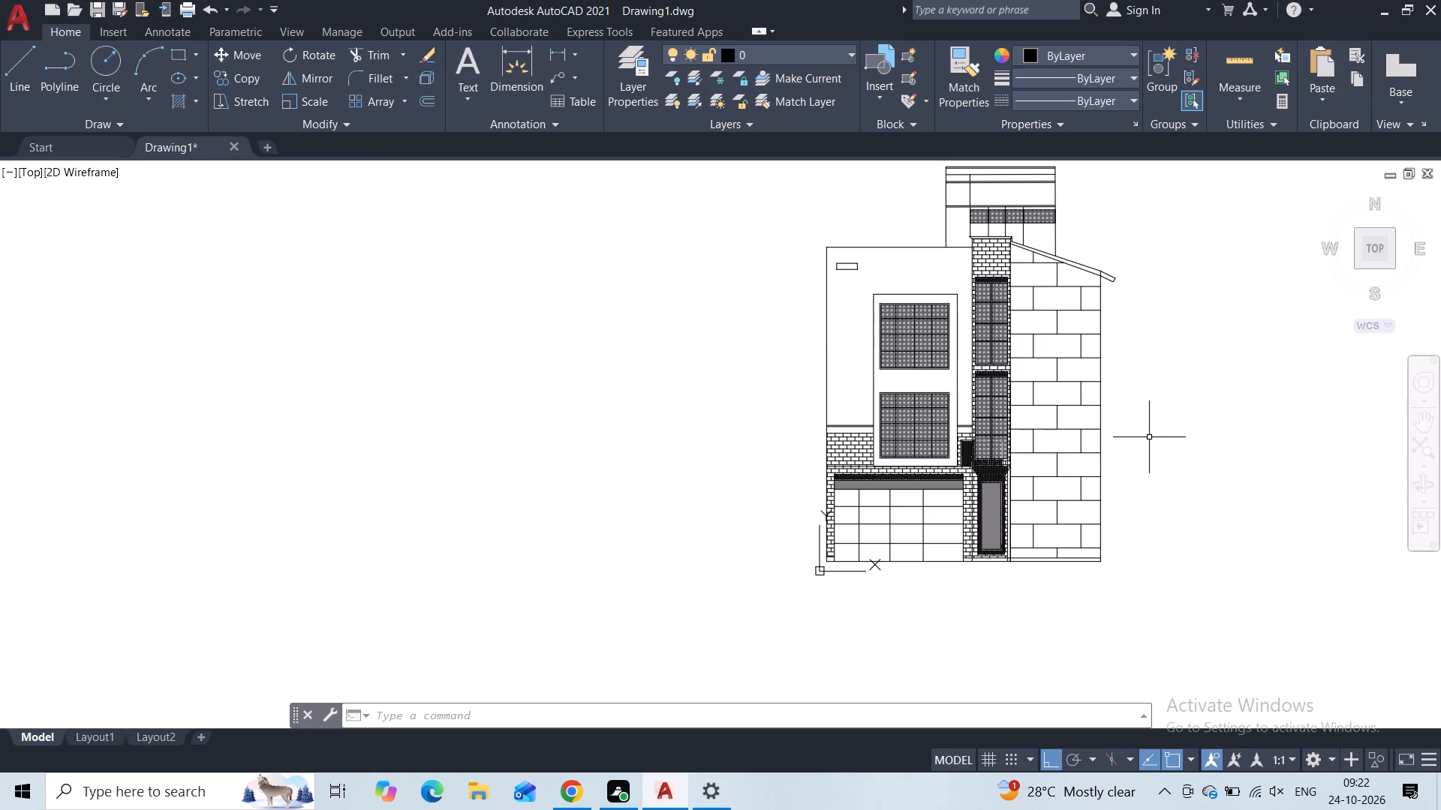
pyautogui.moveTo(1172, 419); pyautogui.dragTo(785, 466, button='middle')
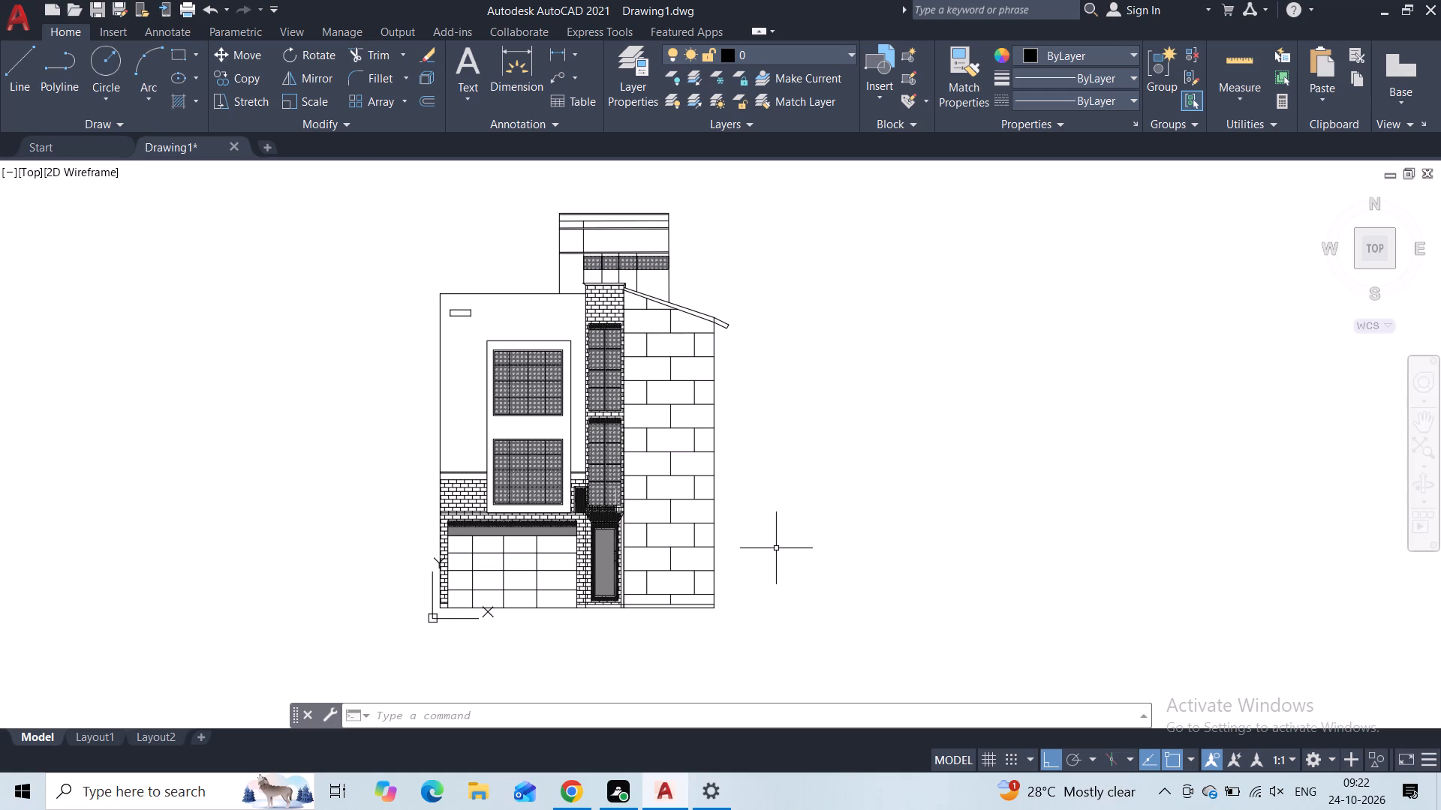
pyautogui.hotkey('ctrl', '2')
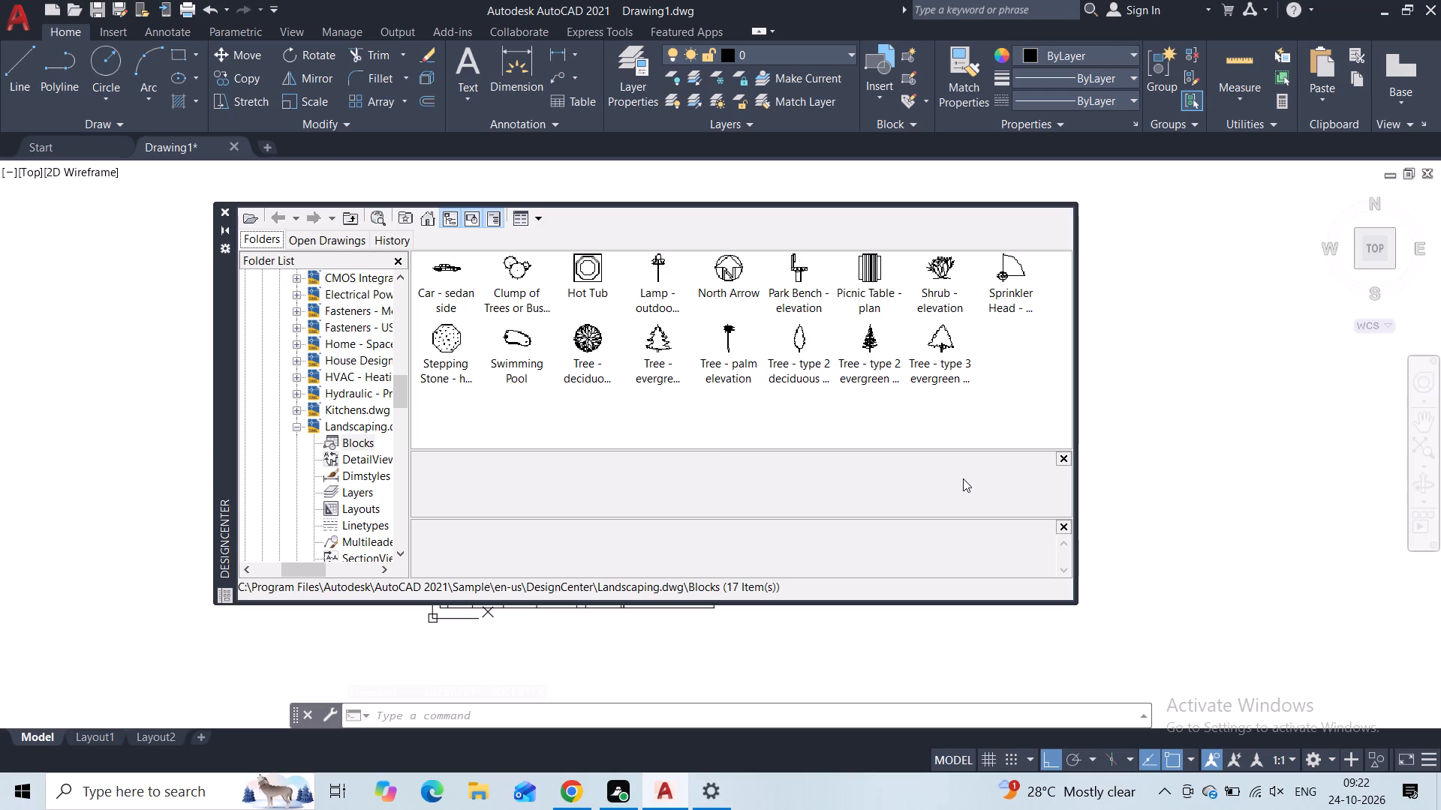
pyautogui.moveTo(948, 344); pyautogui.dragTo(961, 355)
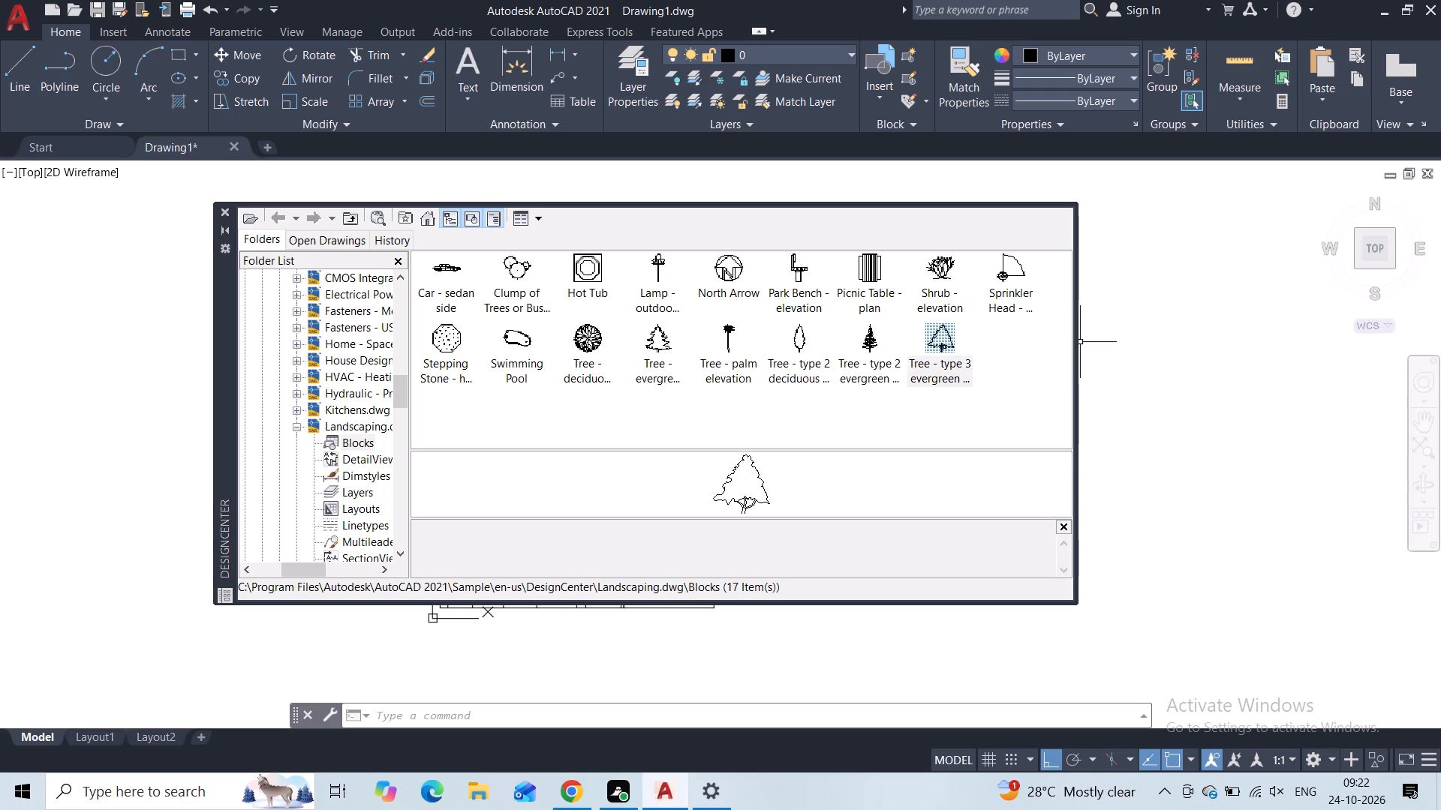
pyautogui.moveTo(961, 355); pyautogui.dragTo(1156, 389)
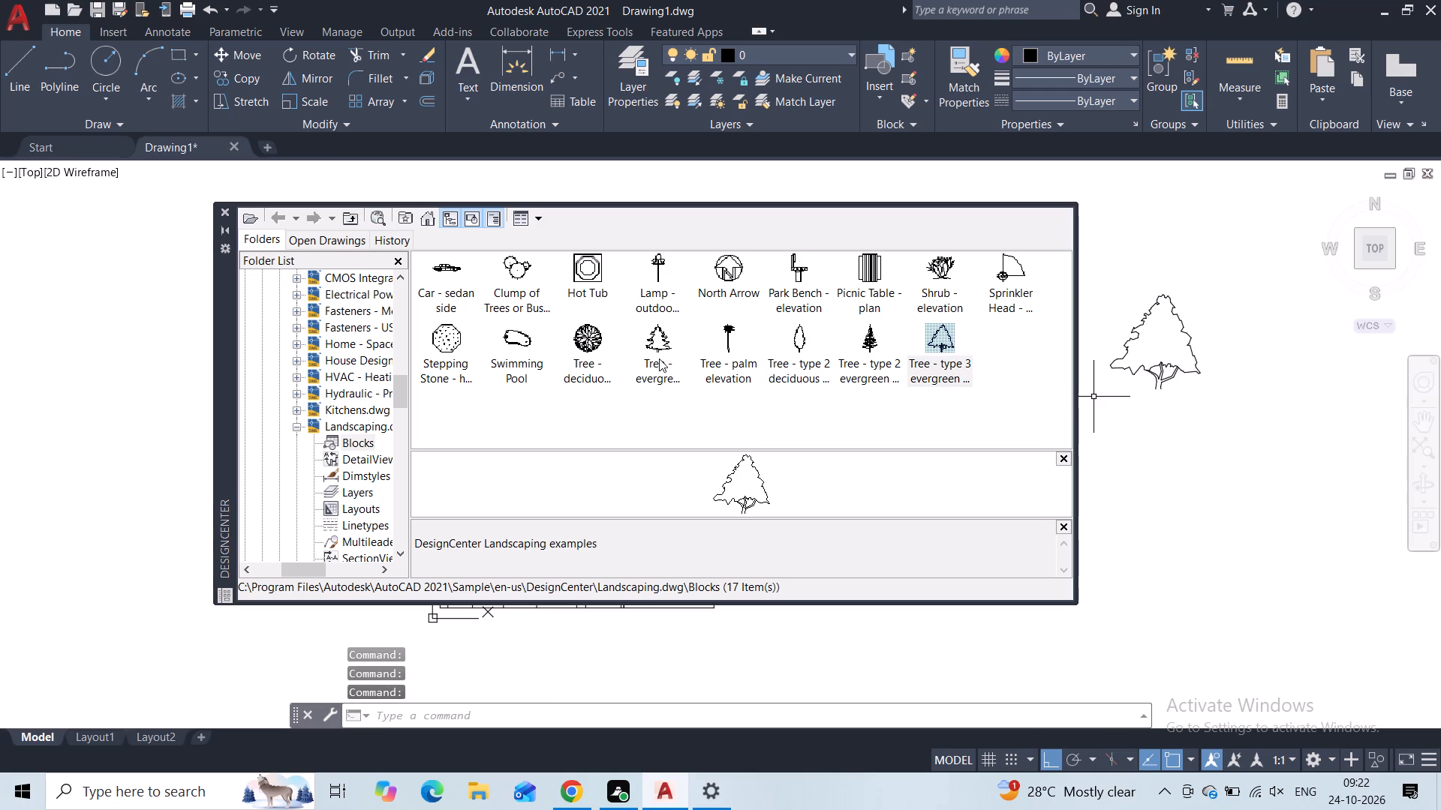
pyautogui.moveTo(659, 358); pyautogui.dragTo(1132, 489)
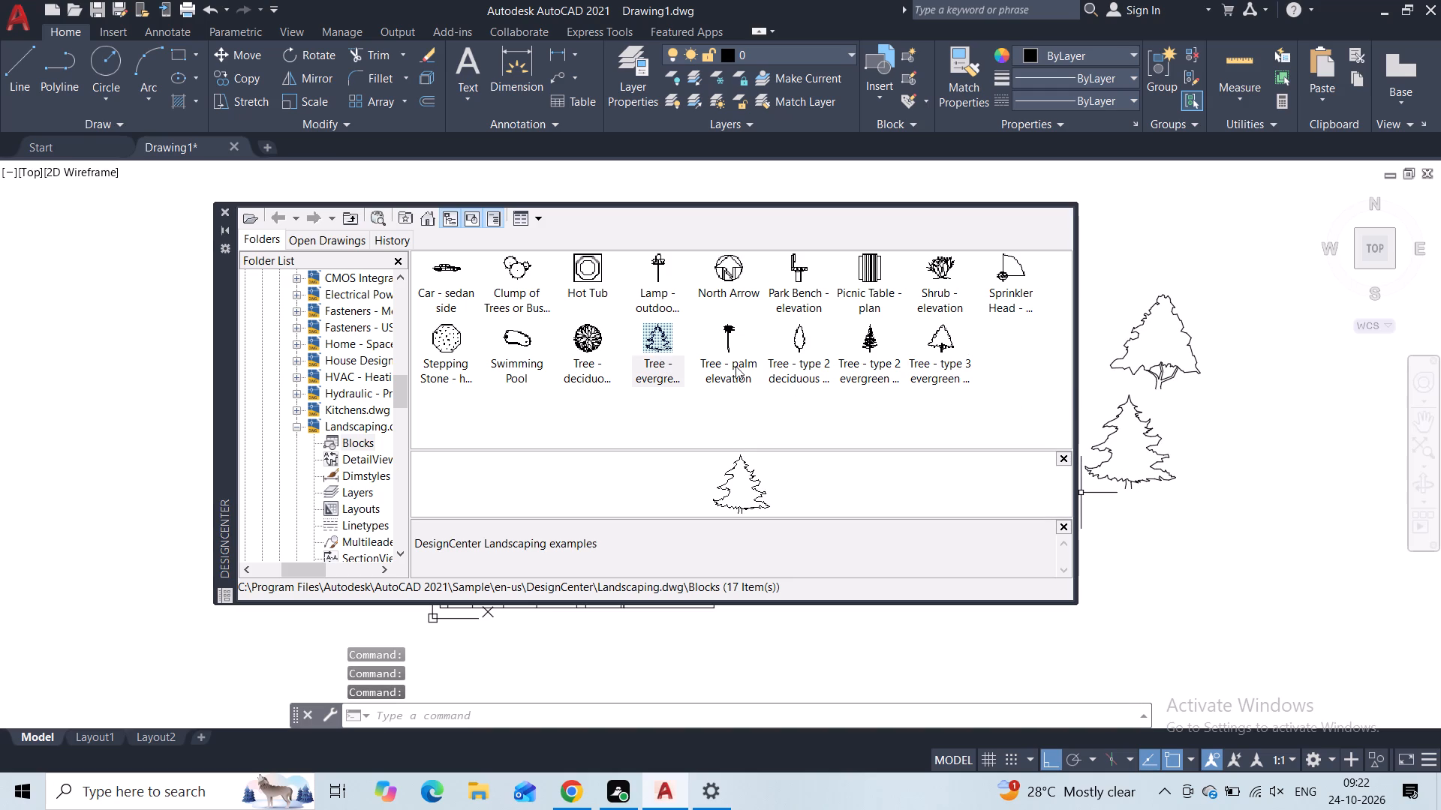
pyautogui.moveTo(803, 338); pyautogui.dragTo(1253, 425)
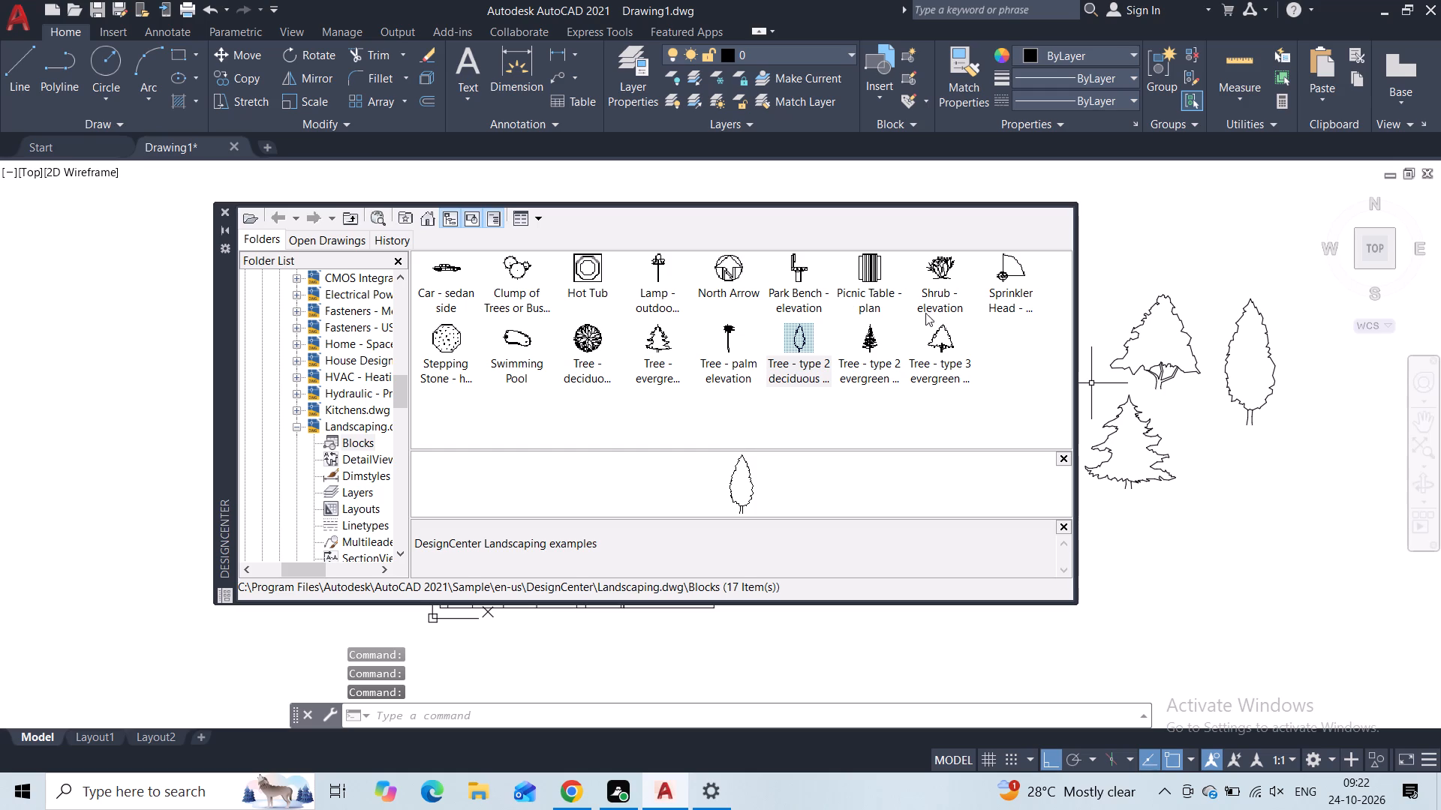
pyautogui.moveTo(934, 280); pyautogui.dragTo(1241, 526)
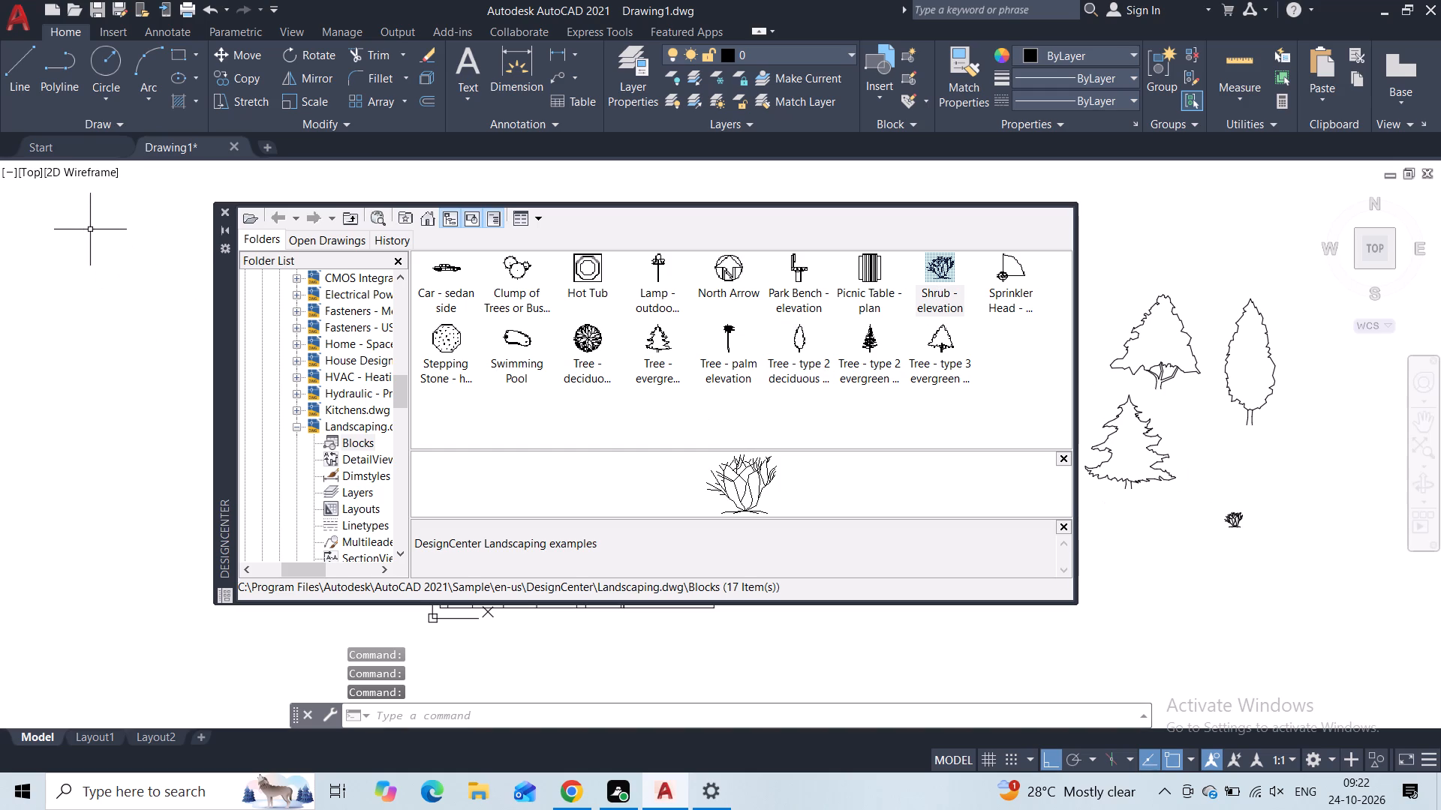
pyautogui.click(222, 212)
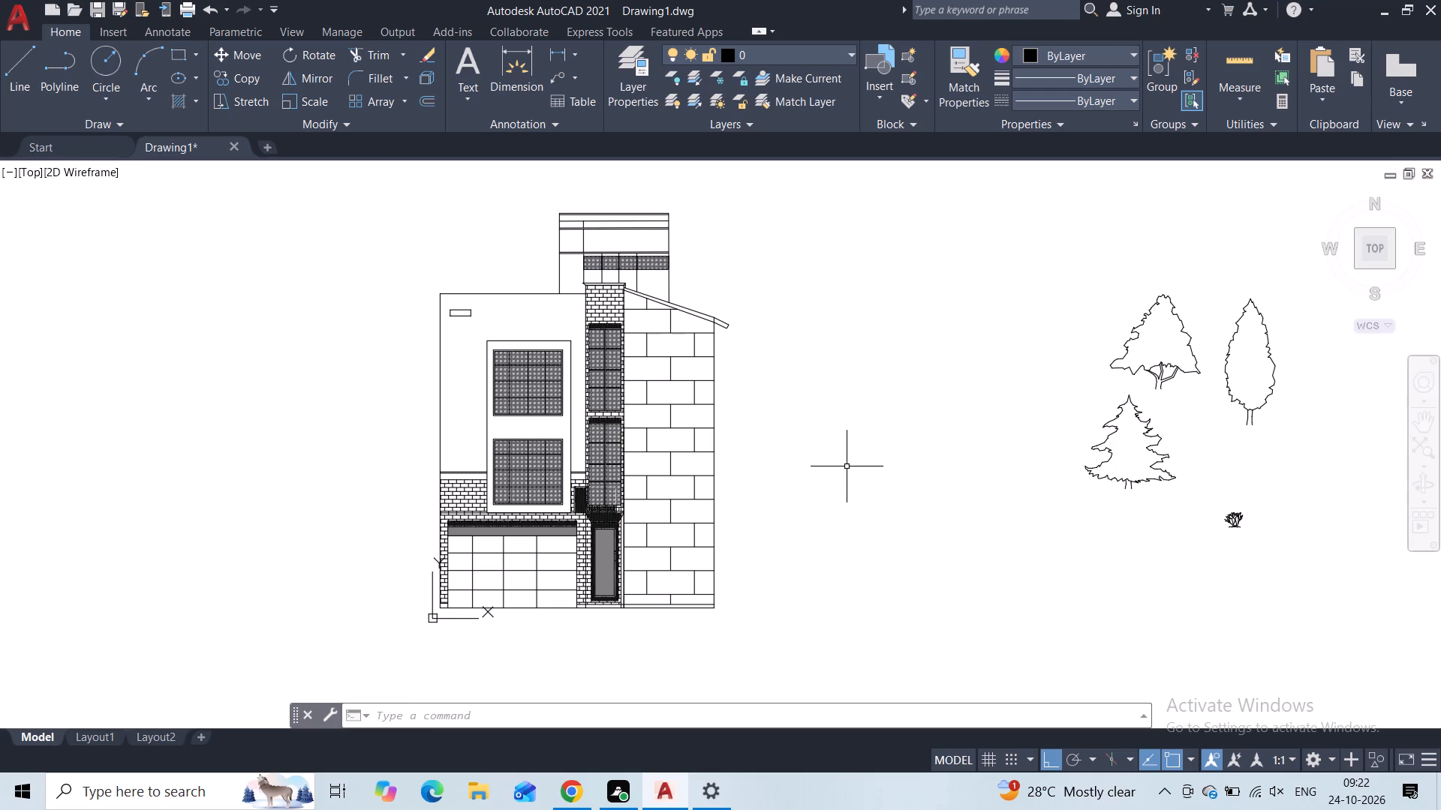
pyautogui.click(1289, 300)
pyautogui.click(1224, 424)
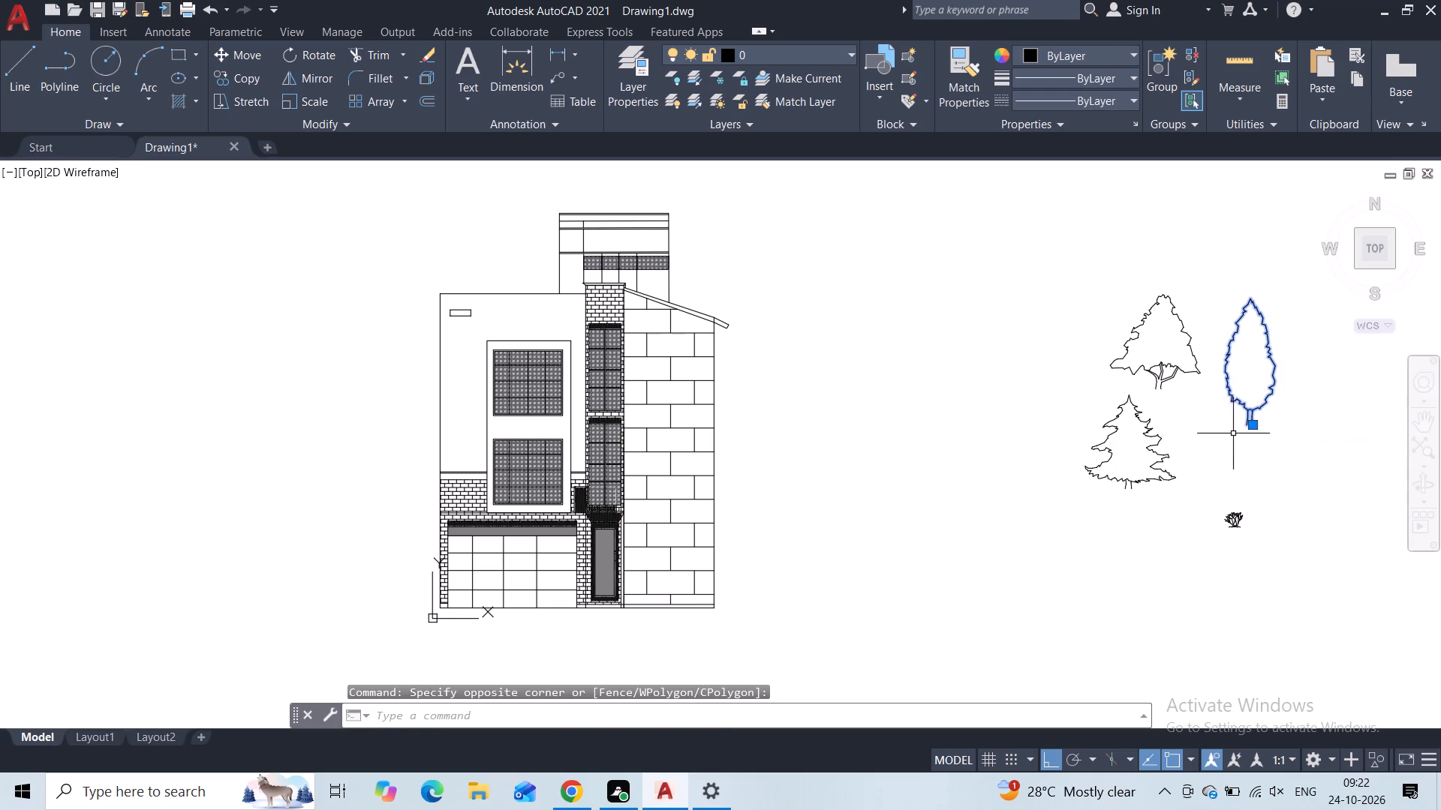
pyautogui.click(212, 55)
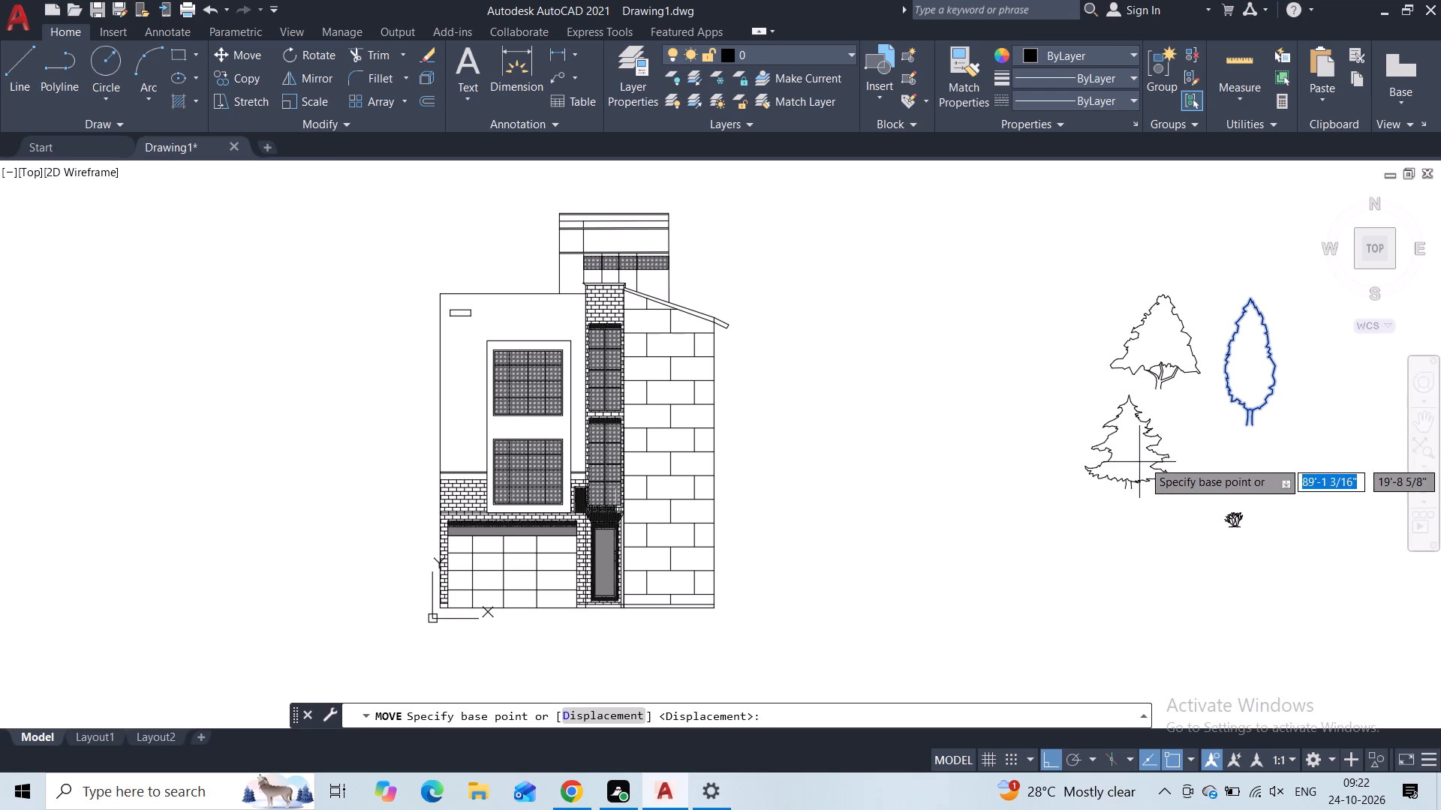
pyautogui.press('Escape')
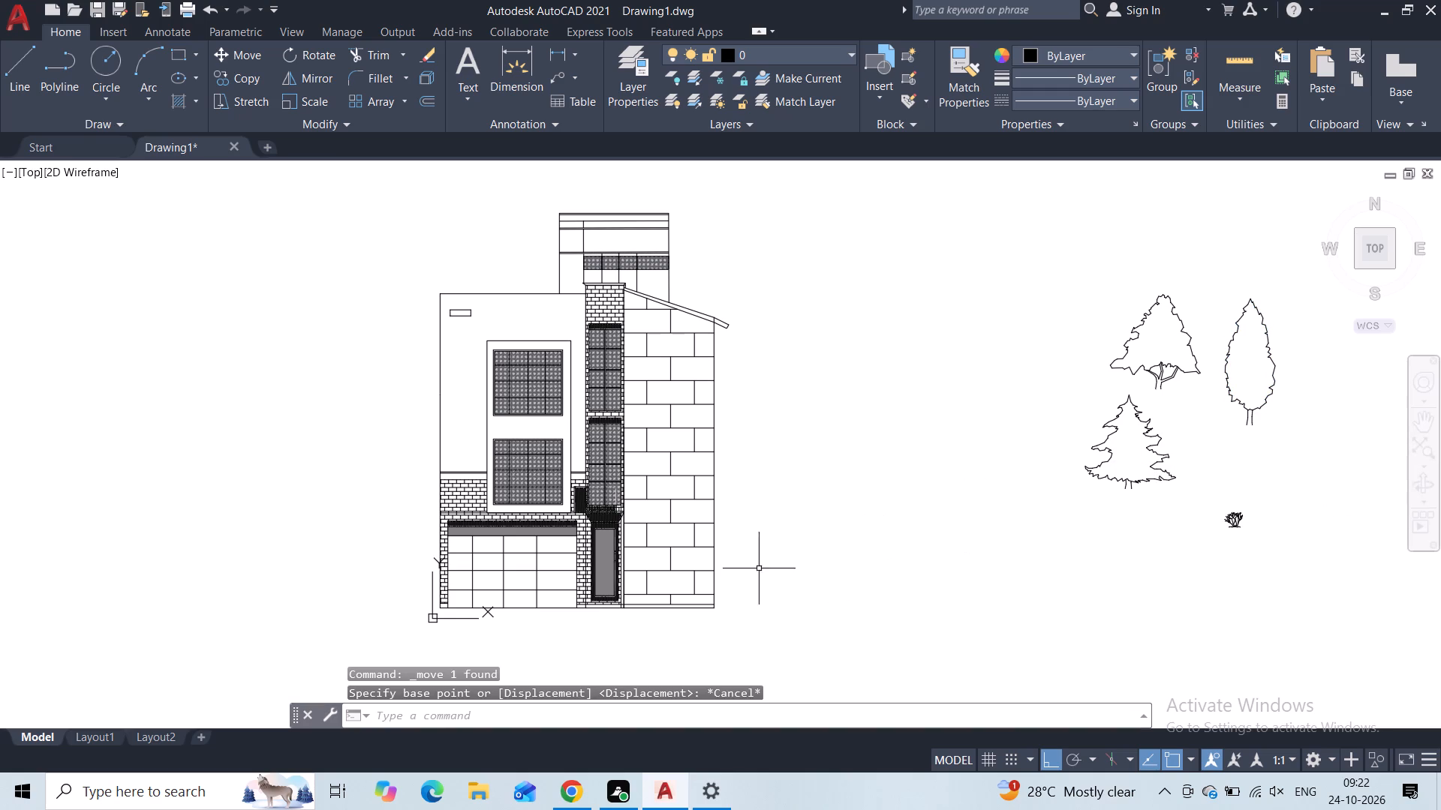
# Draw a horizontal ground line about 21' long outward from the bottom right corner of the house's block wall.
pyautogui.moveTo(733, 595); pyautogui.dragTo(693, 565, button='middle')
pyautogui.scroll(2, 693, 565)
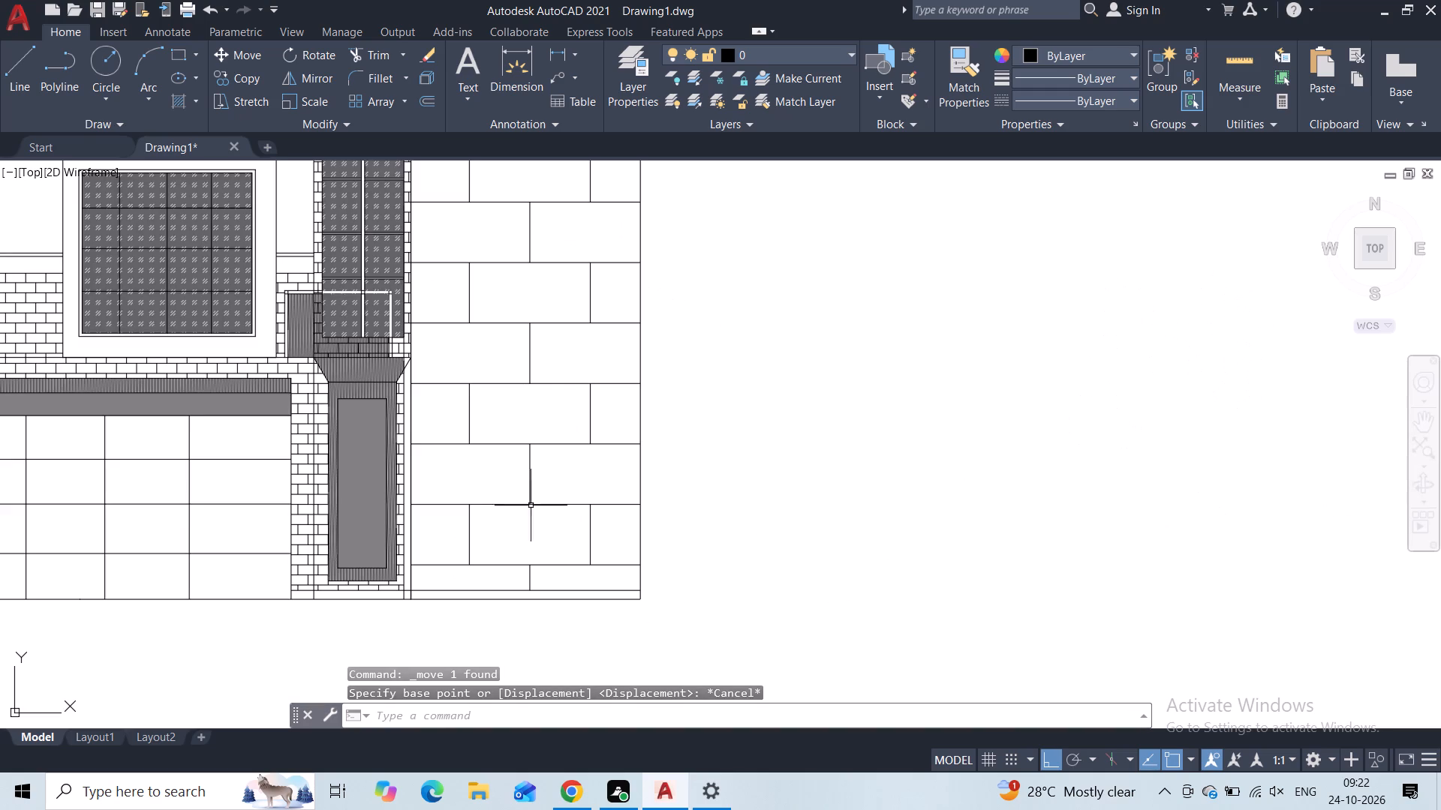
pyautogui.click(4, 72)
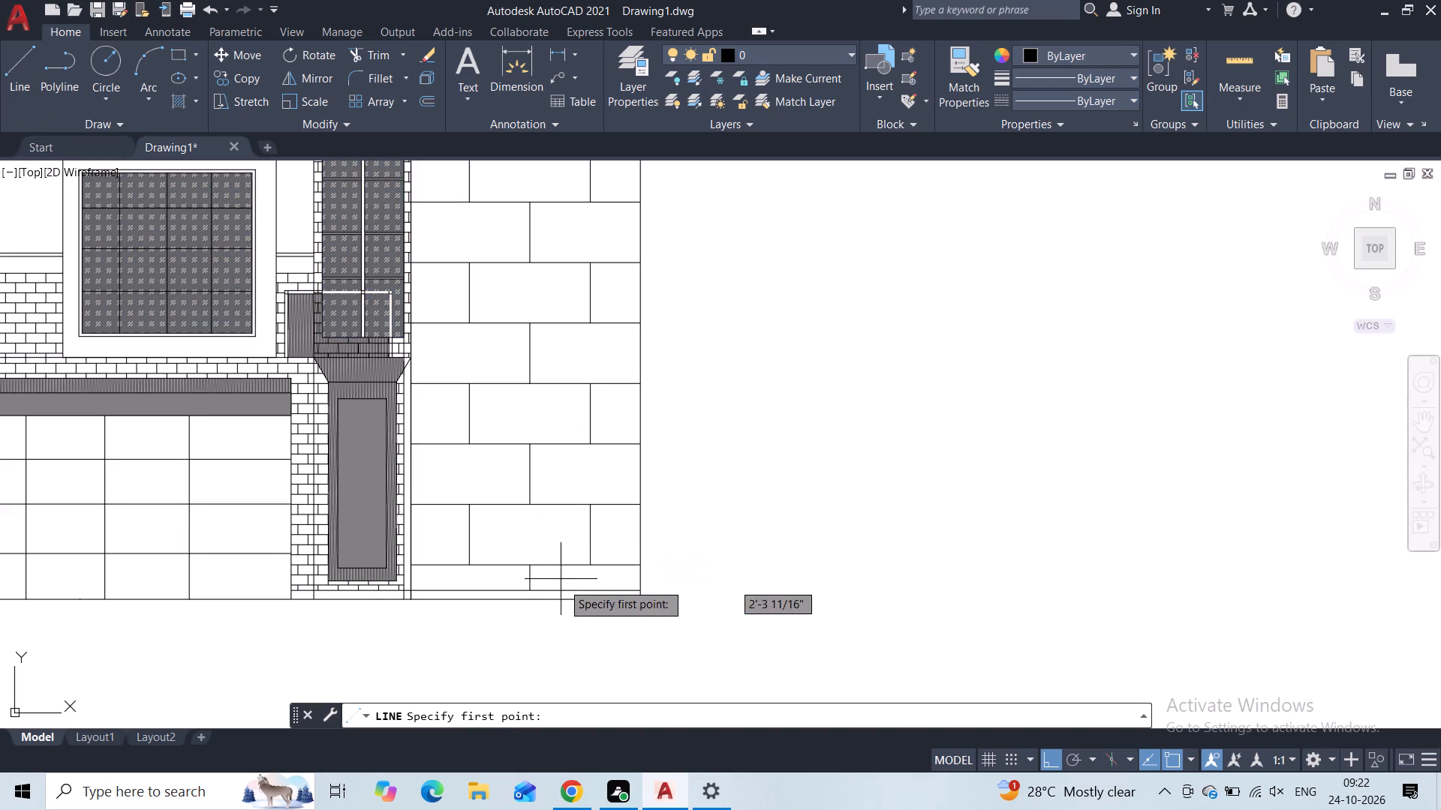
pyautogui.click(637, 603)
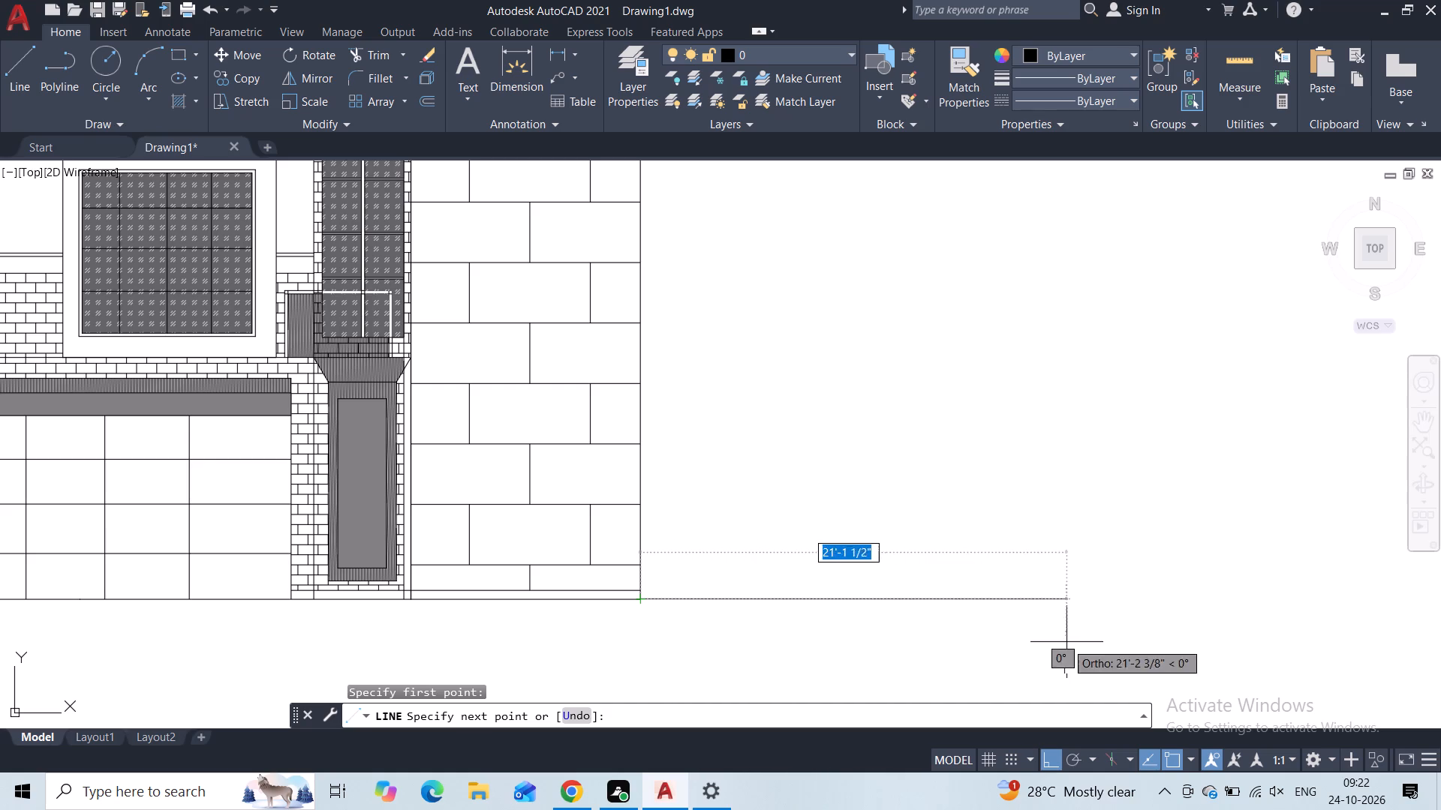
pyautogui.click(1064, 641)
pyautogui.press('Escape')
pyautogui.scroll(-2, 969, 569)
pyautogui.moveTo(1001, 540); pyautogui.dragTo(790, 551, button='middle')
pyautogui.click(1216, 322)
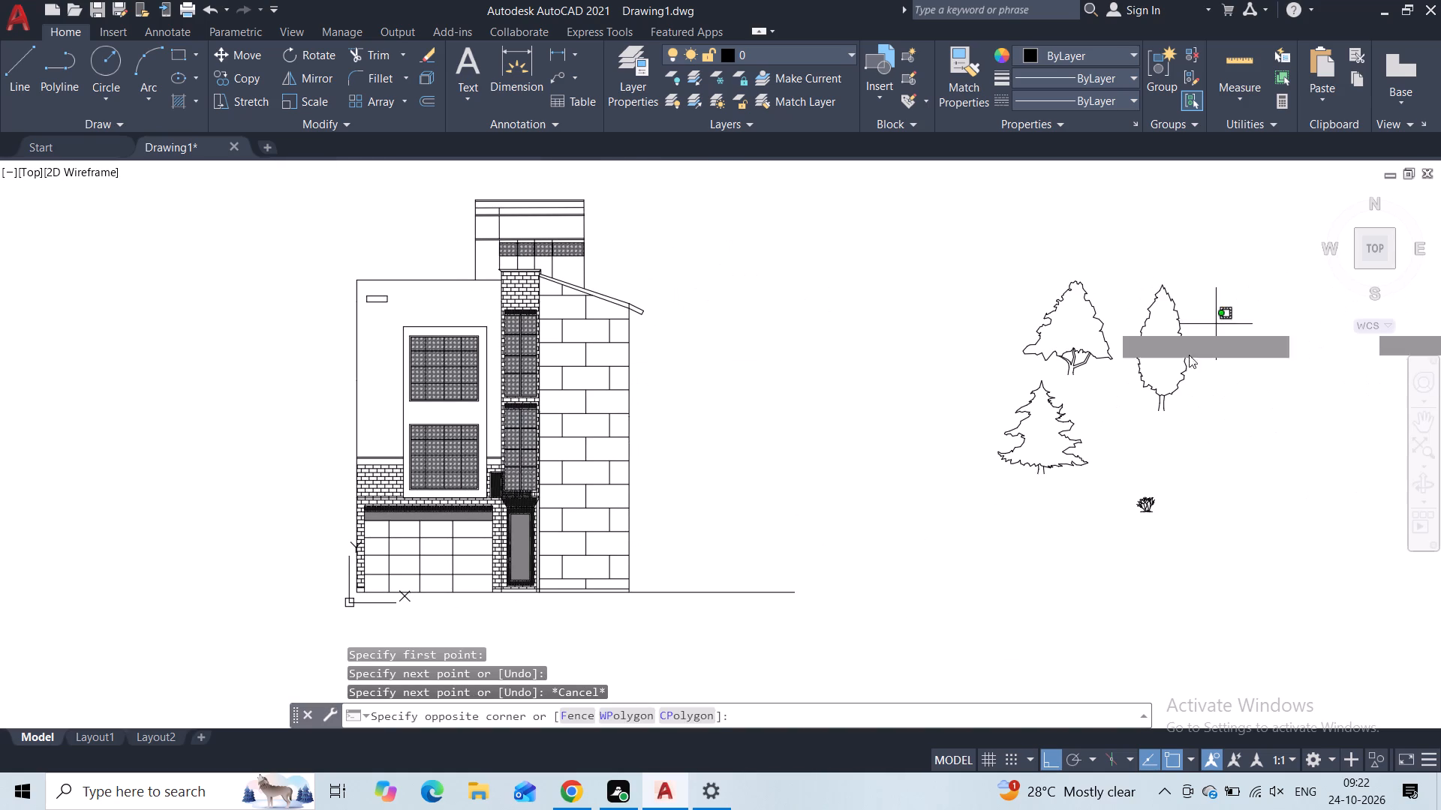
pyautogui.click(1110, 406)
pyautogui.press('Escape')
# Move the type 2 deciduous tree by its trunk base onto the ground line beside the block wall, with Ortho off.
pyautogui.click(1163, 295)
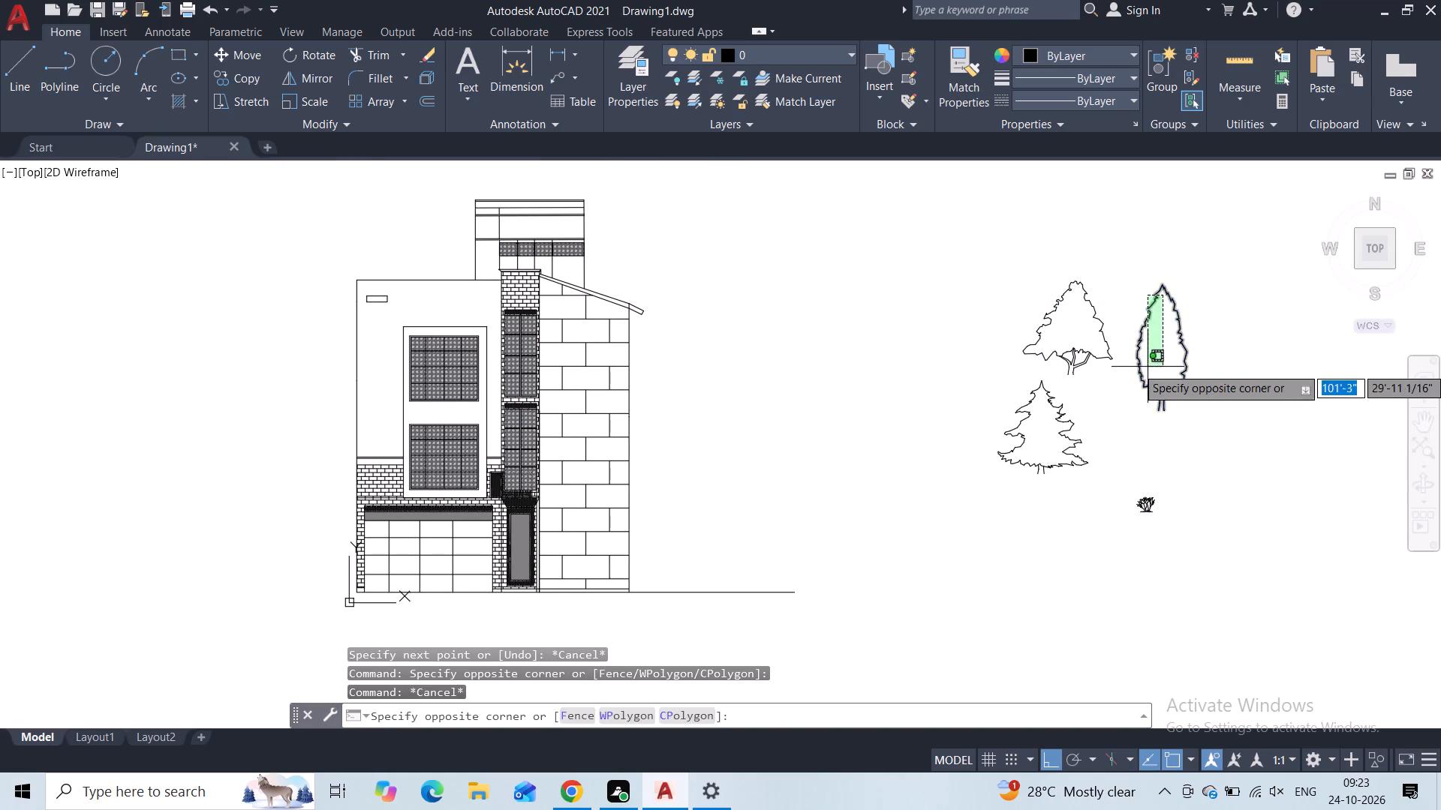
pyautogui.click(1148, 367)
pyautogui.click(244, 61)
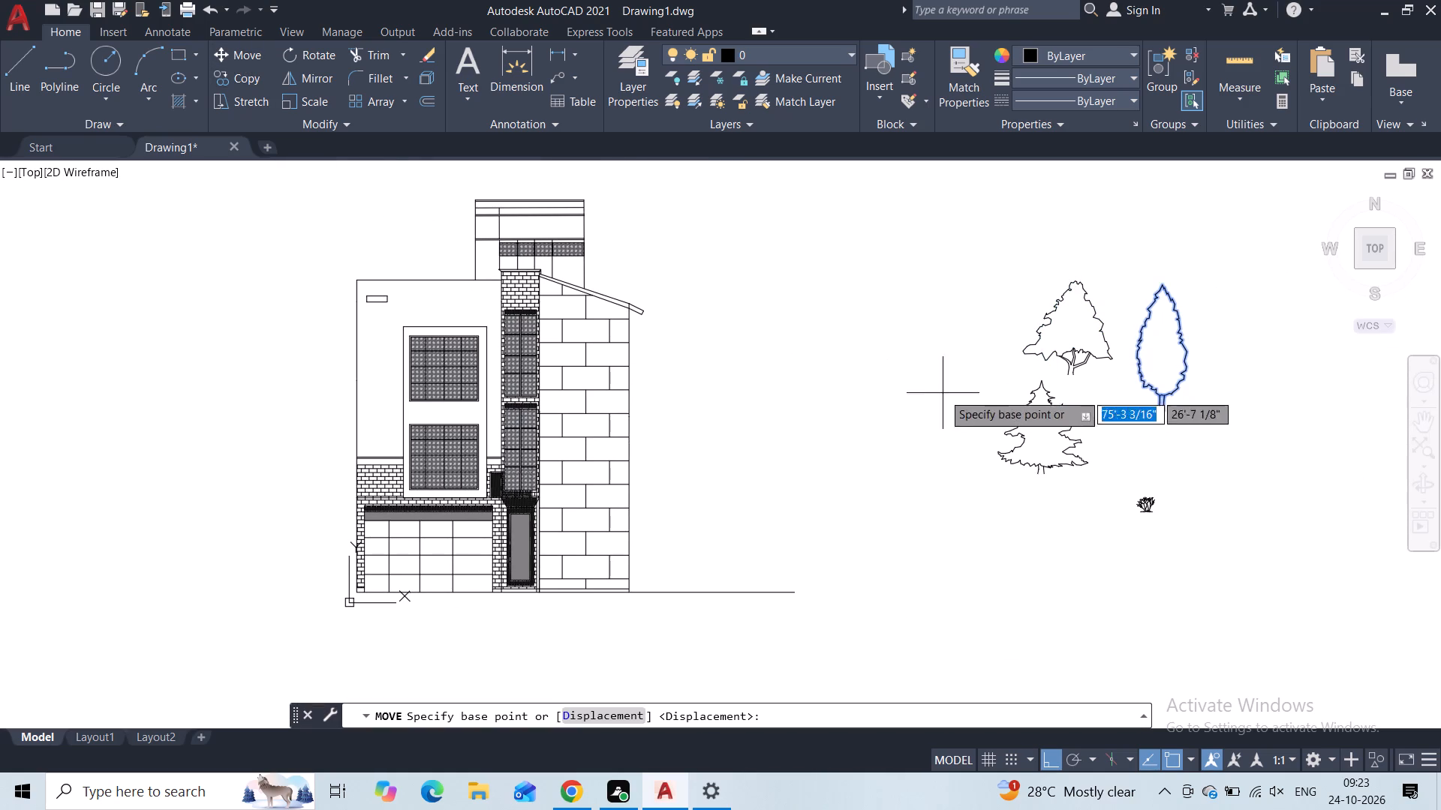
pyautogui.click(1165, 415)
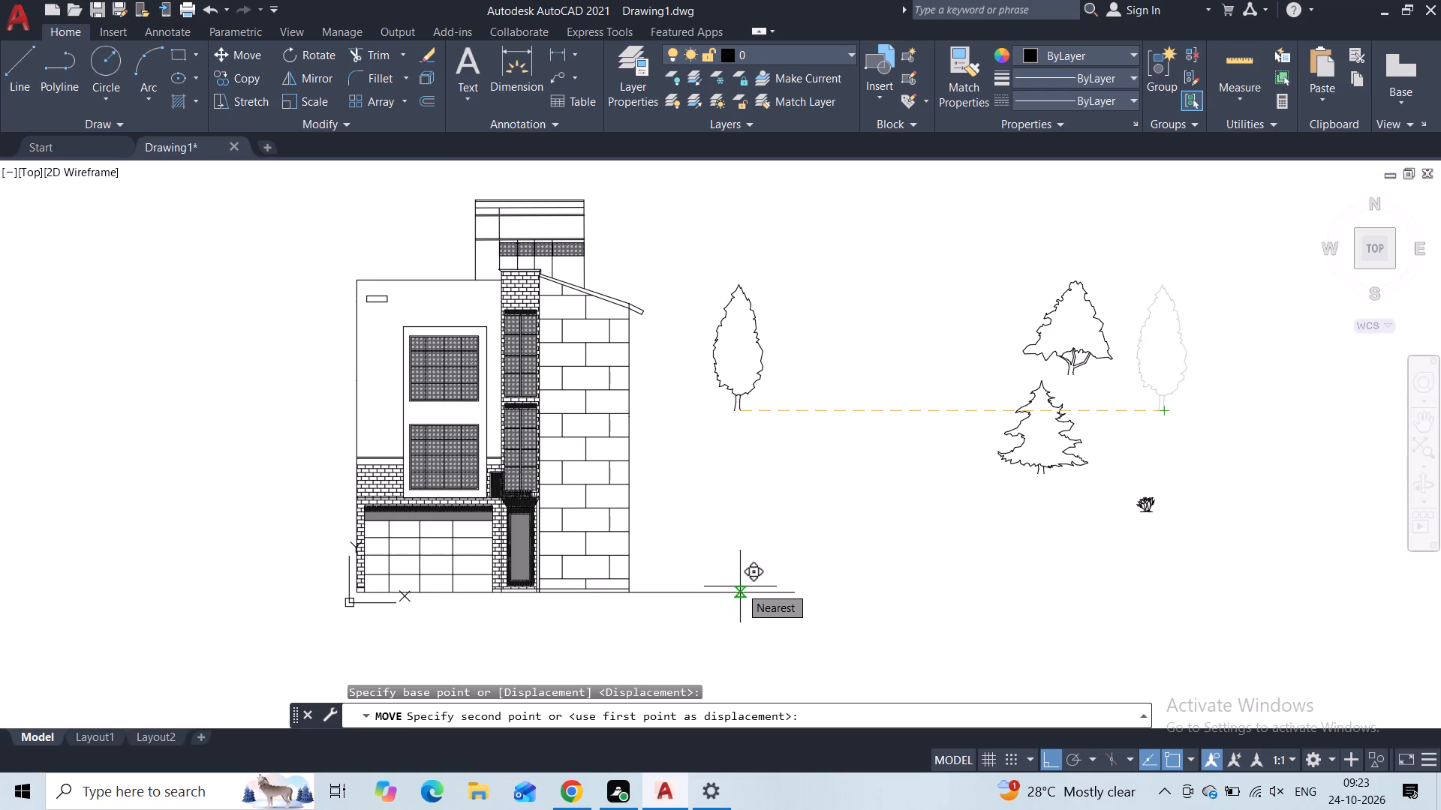
pyautogui.hotkey('ctrl', 'F8')
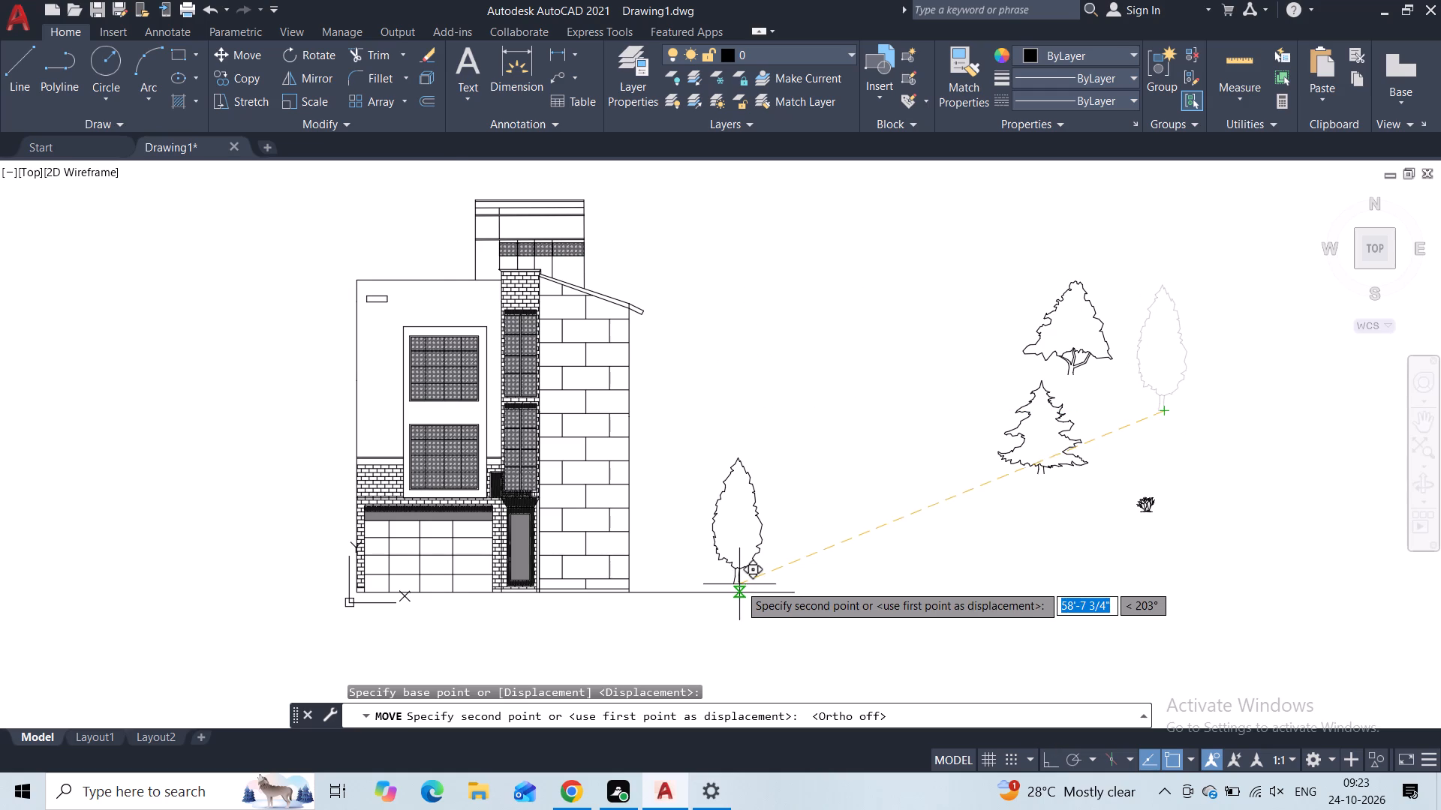
pyautogui.scroll(2, 739, 584)
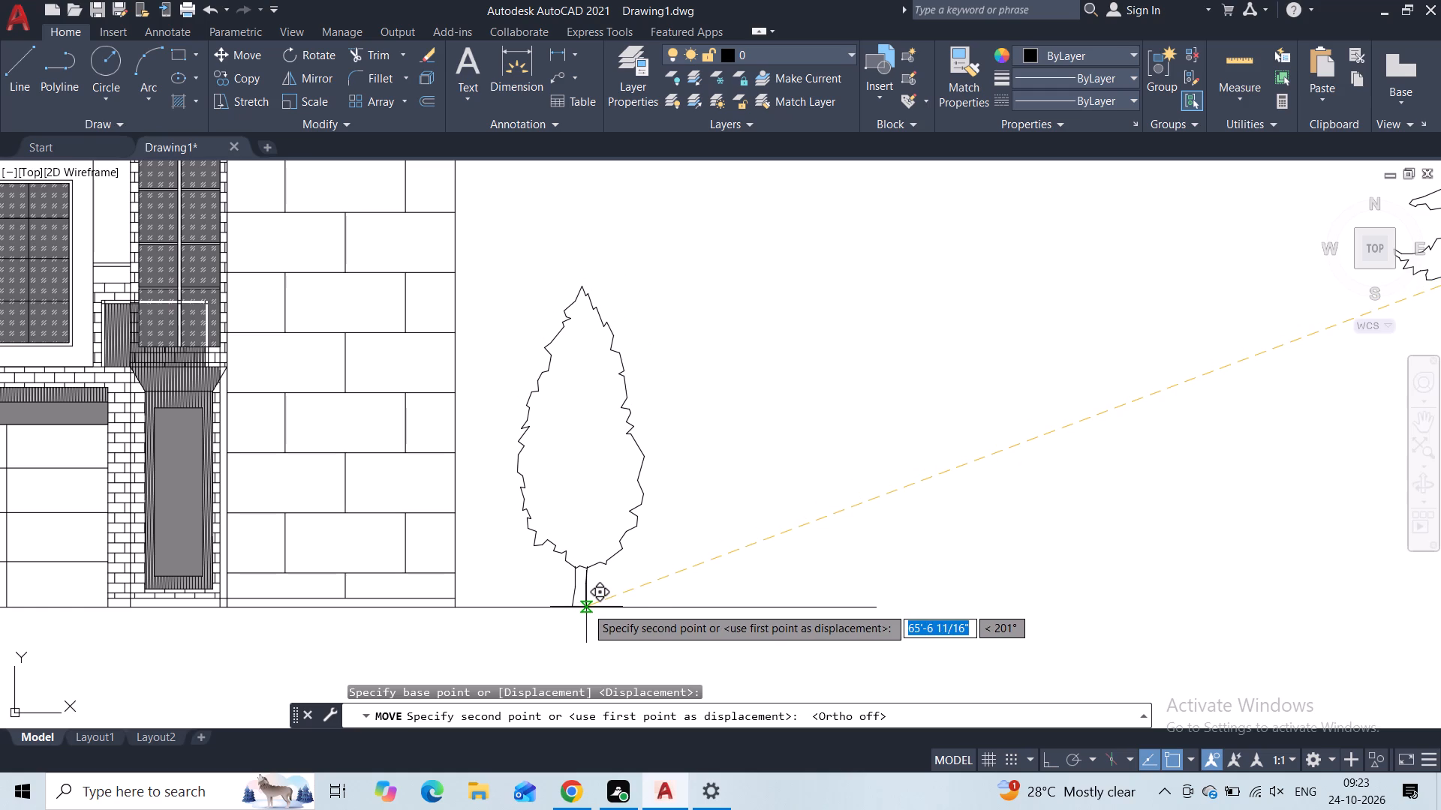
pyautogui.click(586, 607)
# Scale the deciduous tree beside the house up to about twice its size from its trunk base.
pyautogui.scroll(-2, 661, 519)
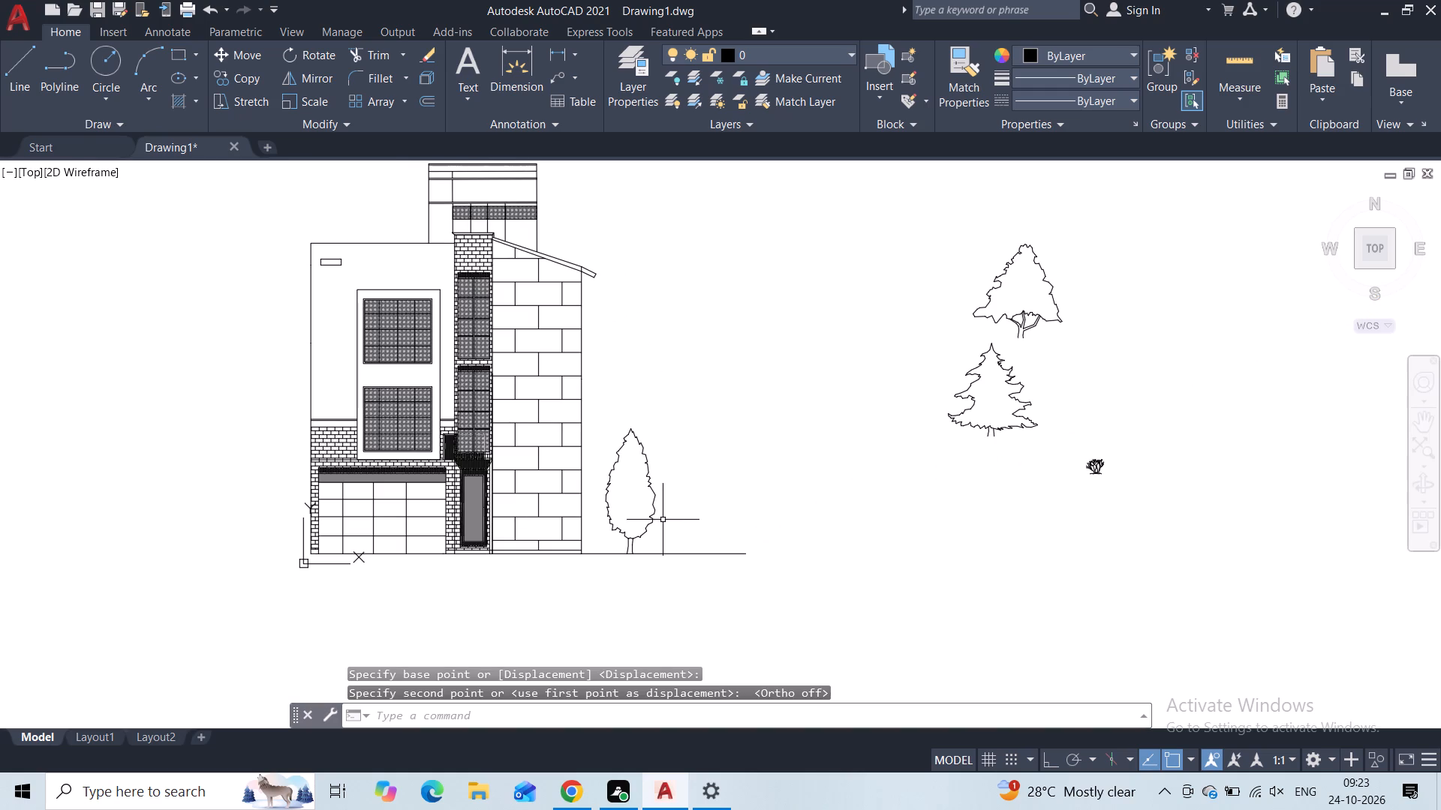
pyautogui.click(647, 423)
pyautogui.click(632, 498)
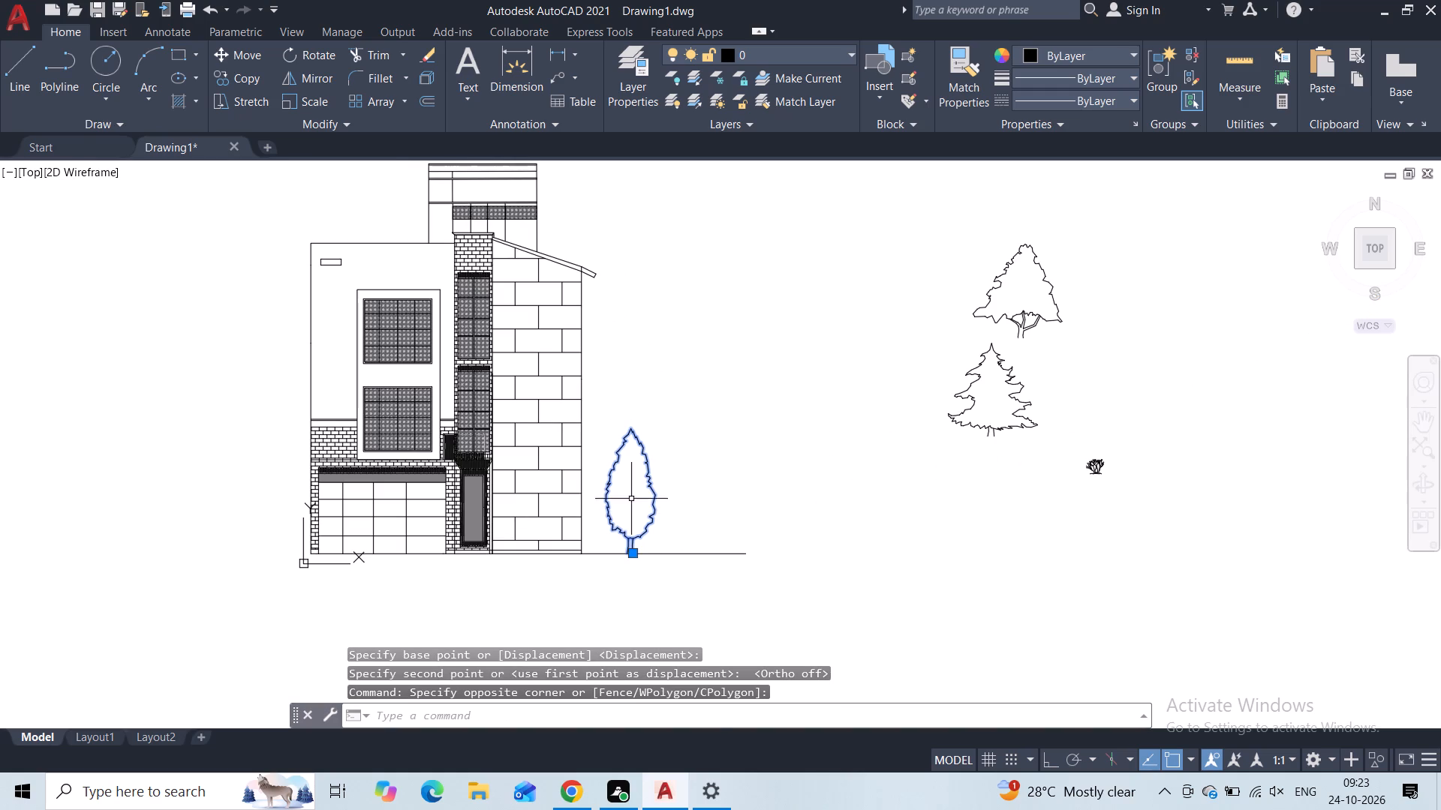
pyautogui.click(294, 99)
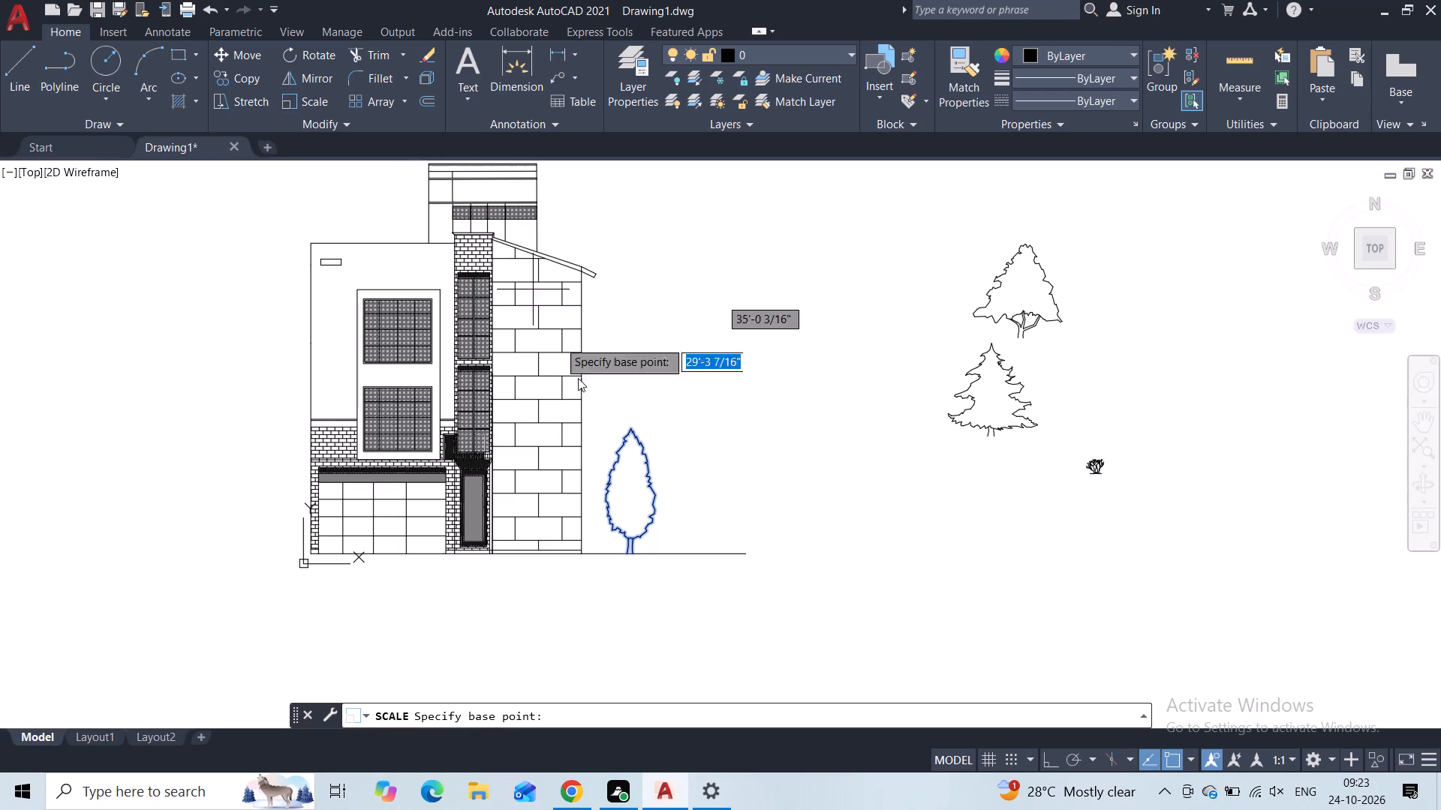
pyautogui.click(625, 553)
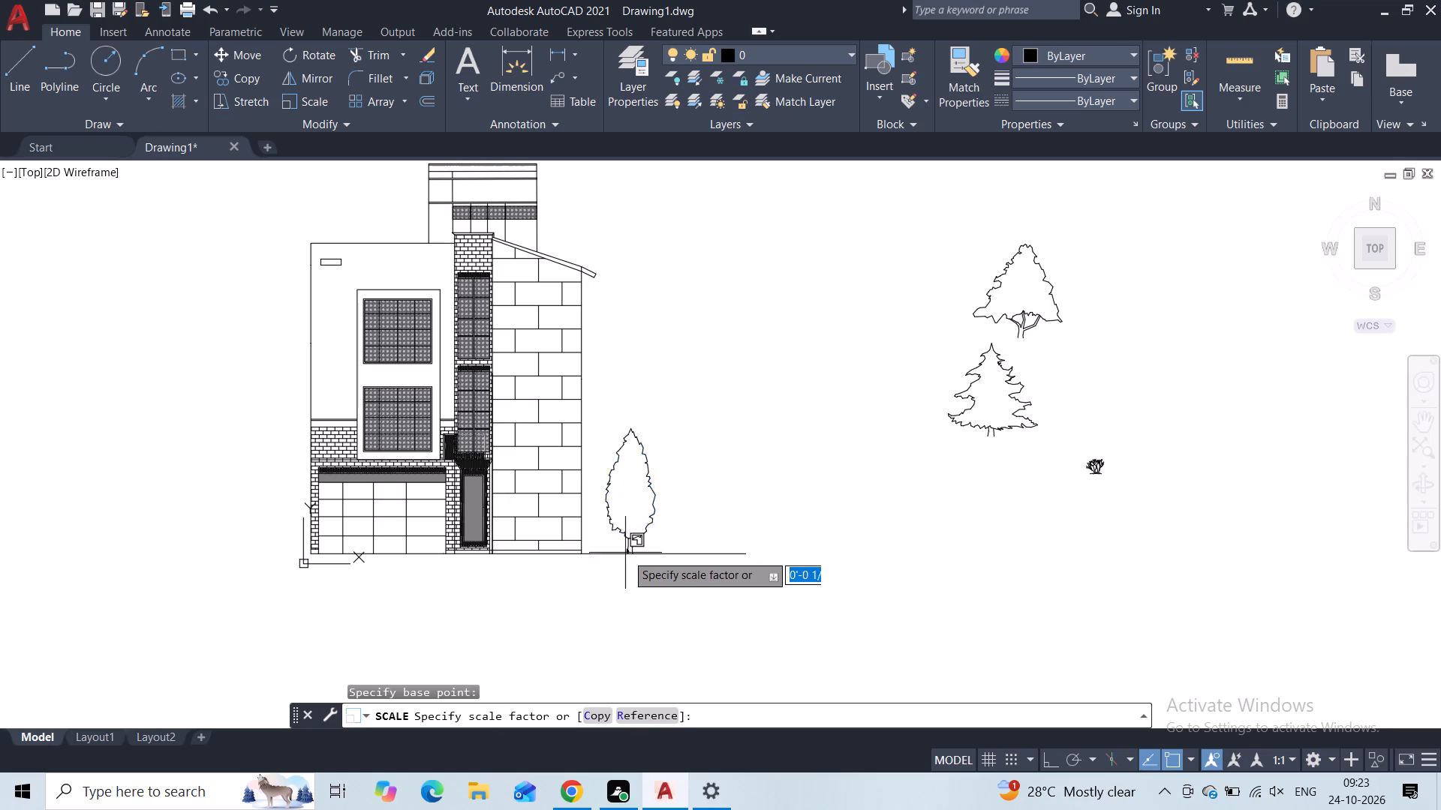
pyautogui.click(663, 430)
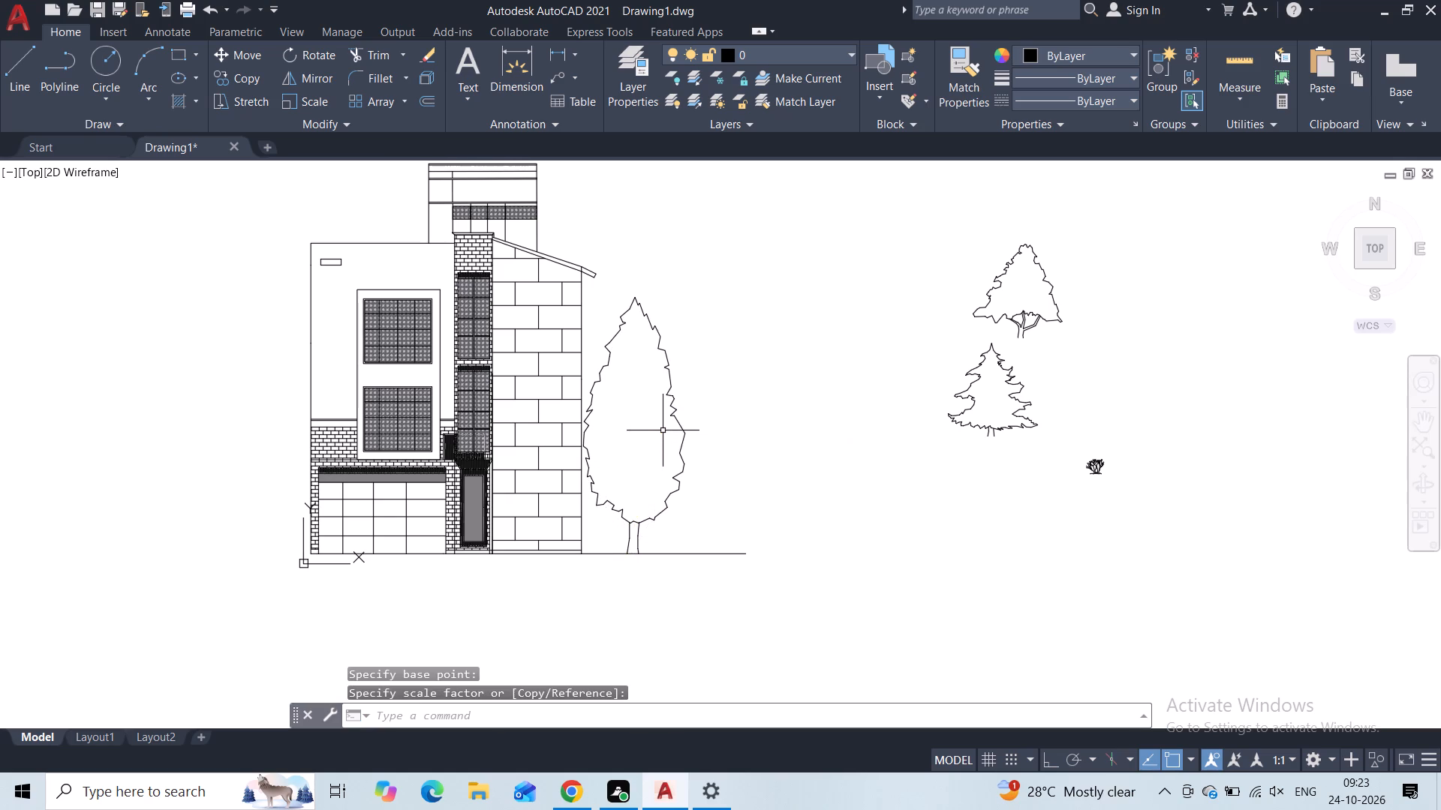
# Move the upper evergreen with the branching trunk by its trunk base onto the ground line, outward from the deciduous tree.
pyautogui.scroll(-1, 752, 415)
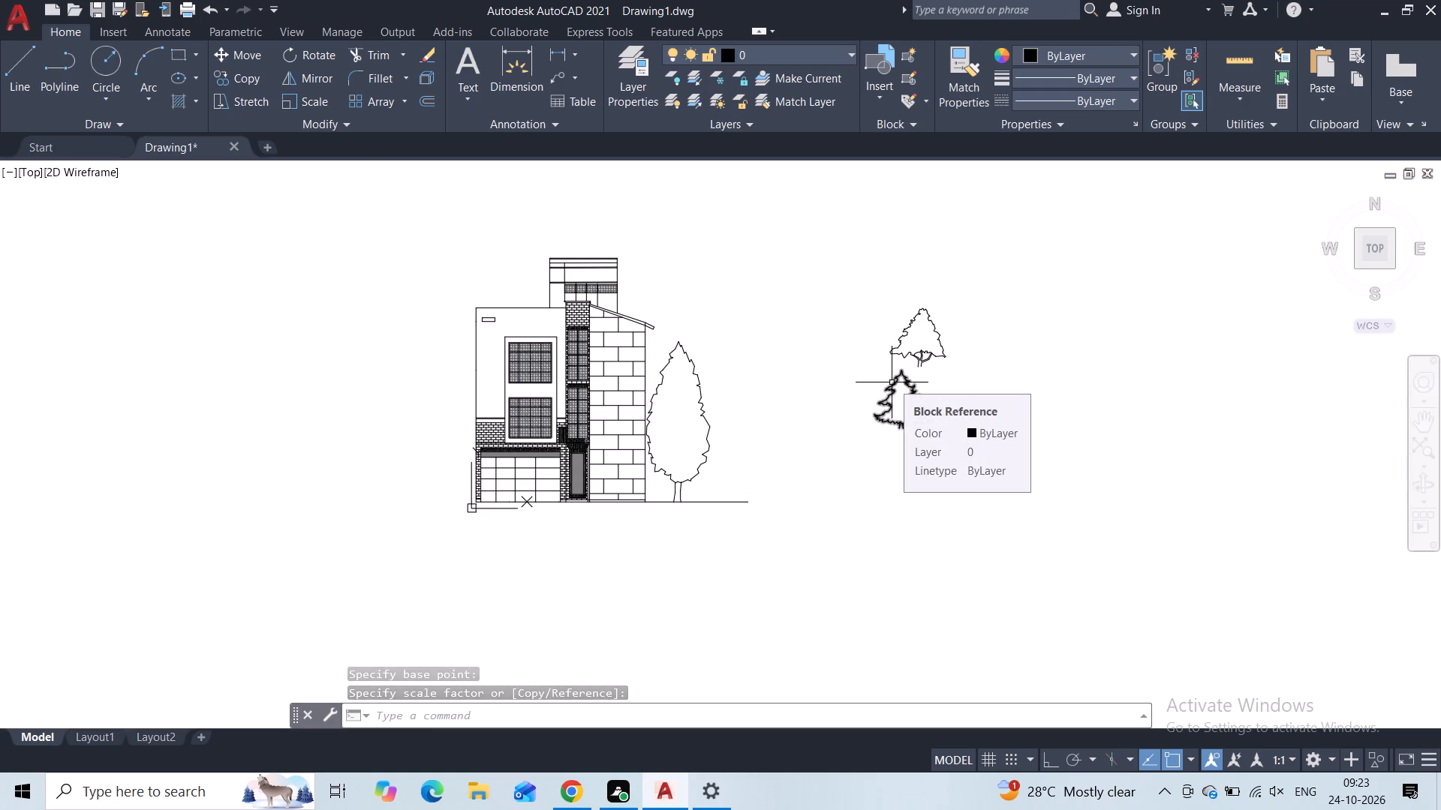
pyautogui.scroll(1, 948, 353)
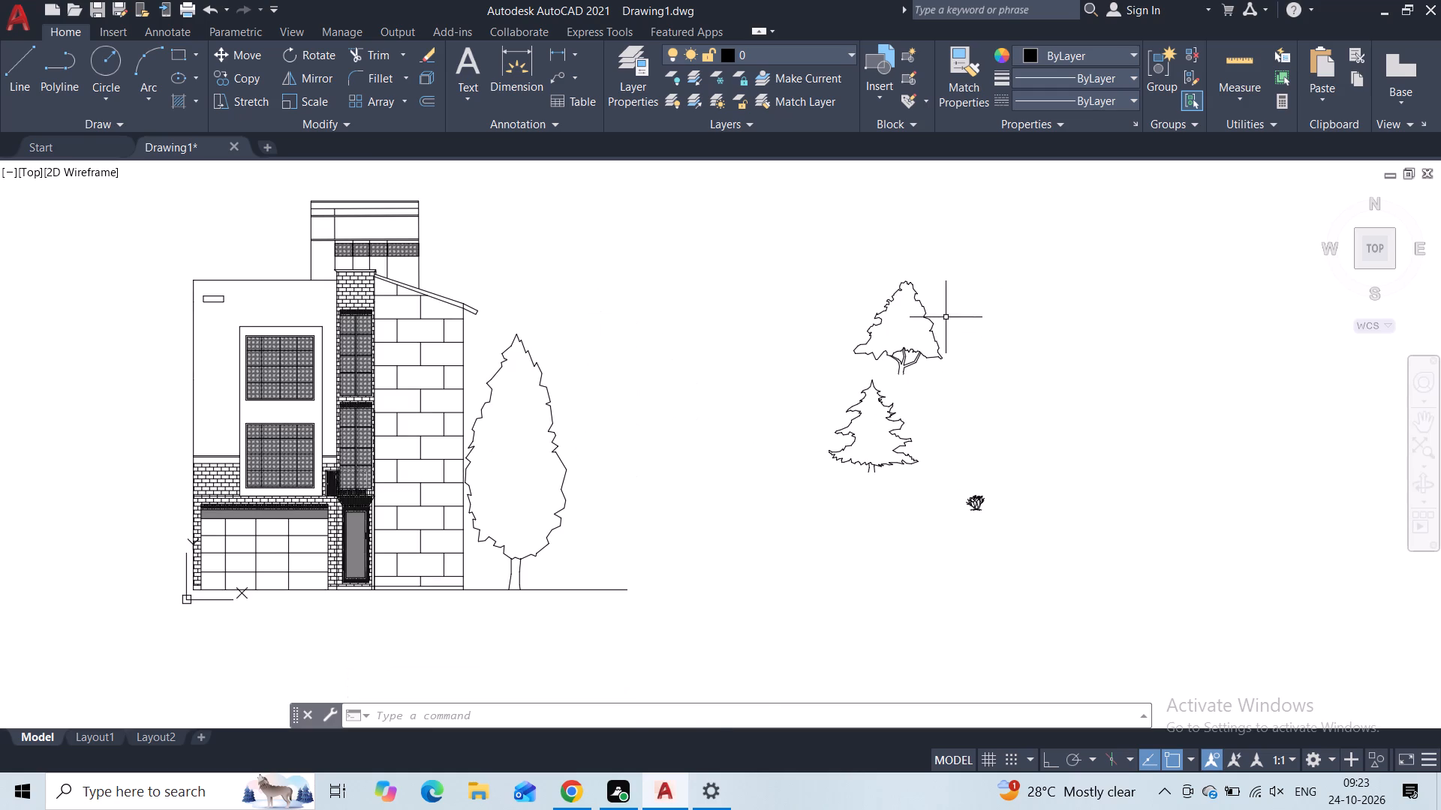
pyautogui.click(946, 315)
pyautogui.click(832, 334)
pyautogui.click(241, 59)
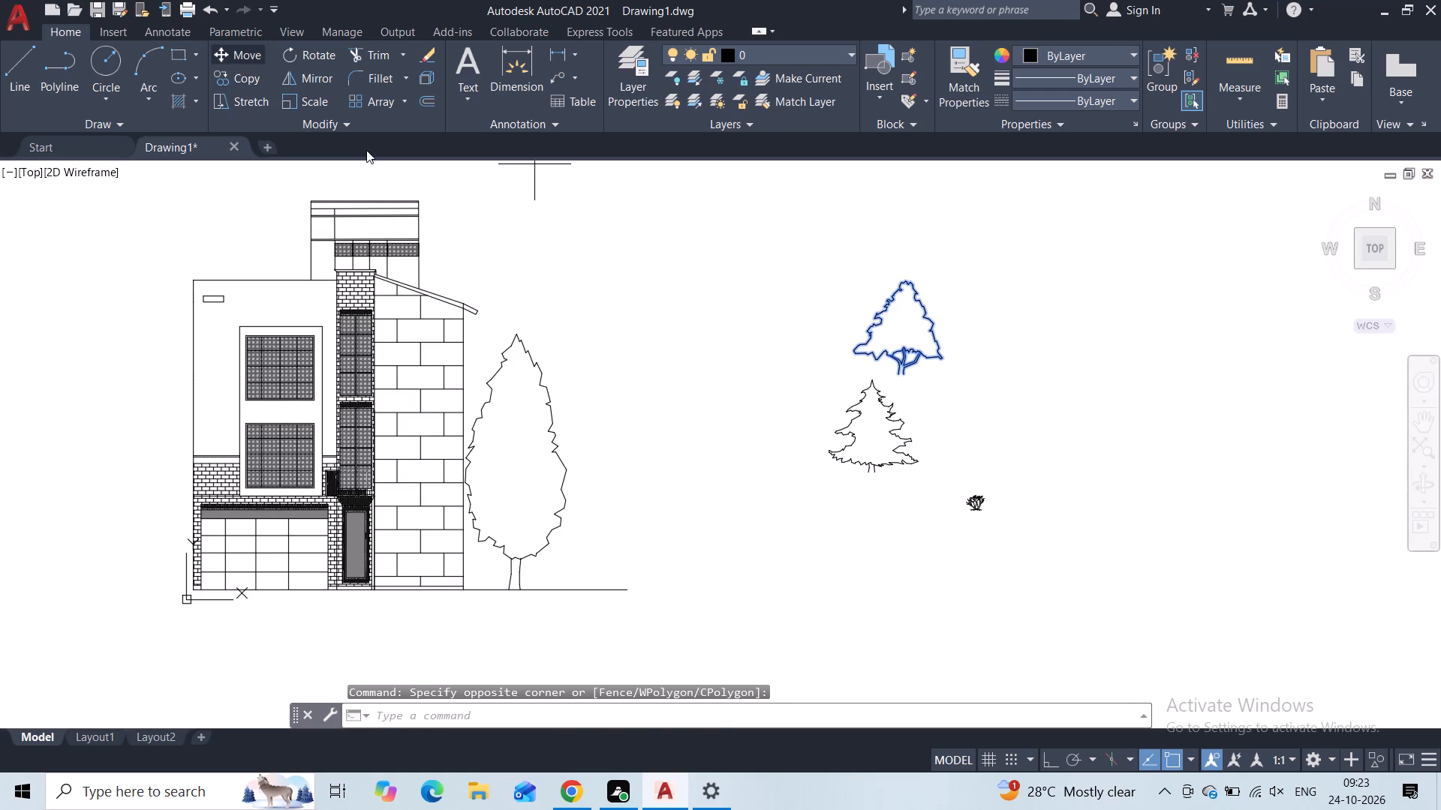
pyautogui.click(907, 378)
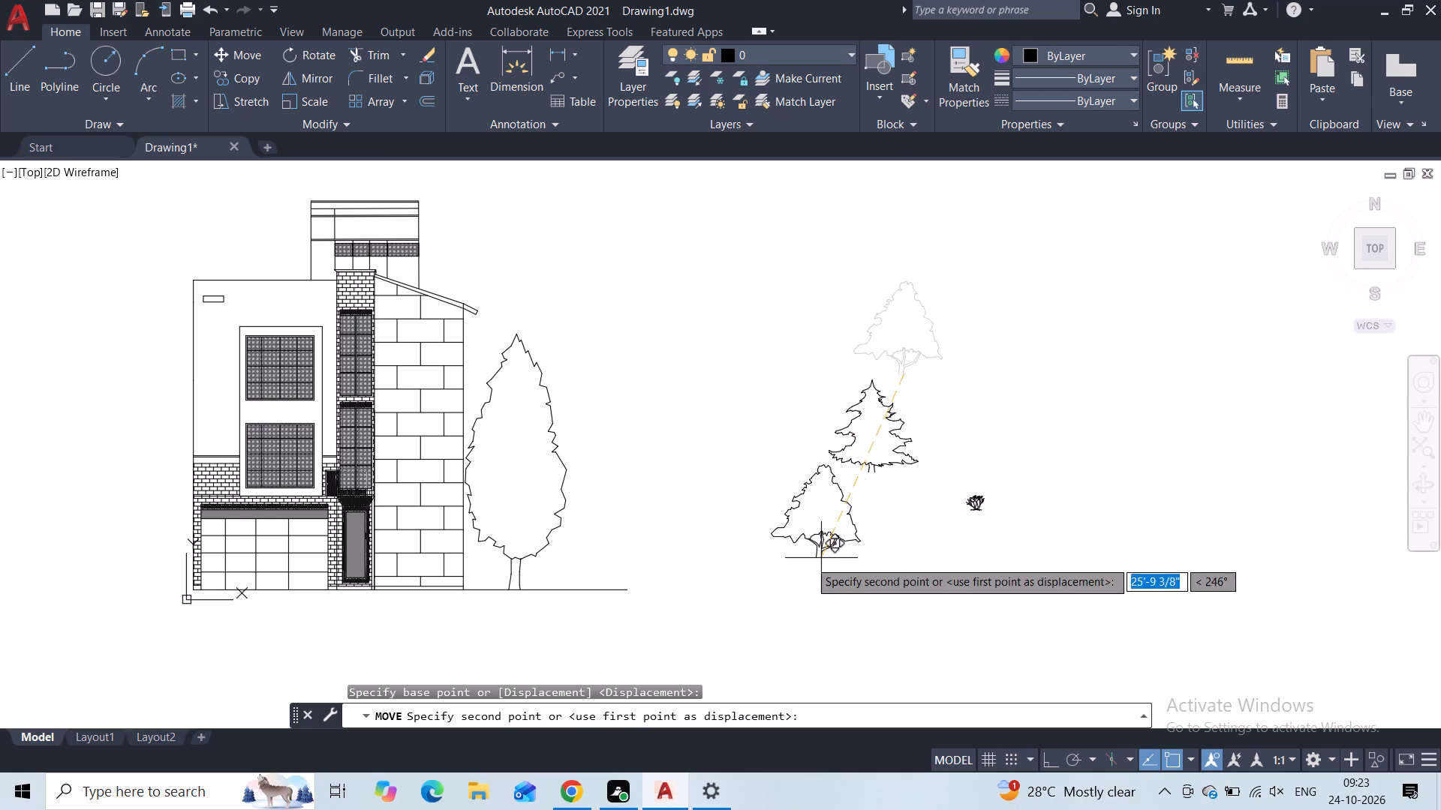
pyautogui.scroll(1, 644, 573)
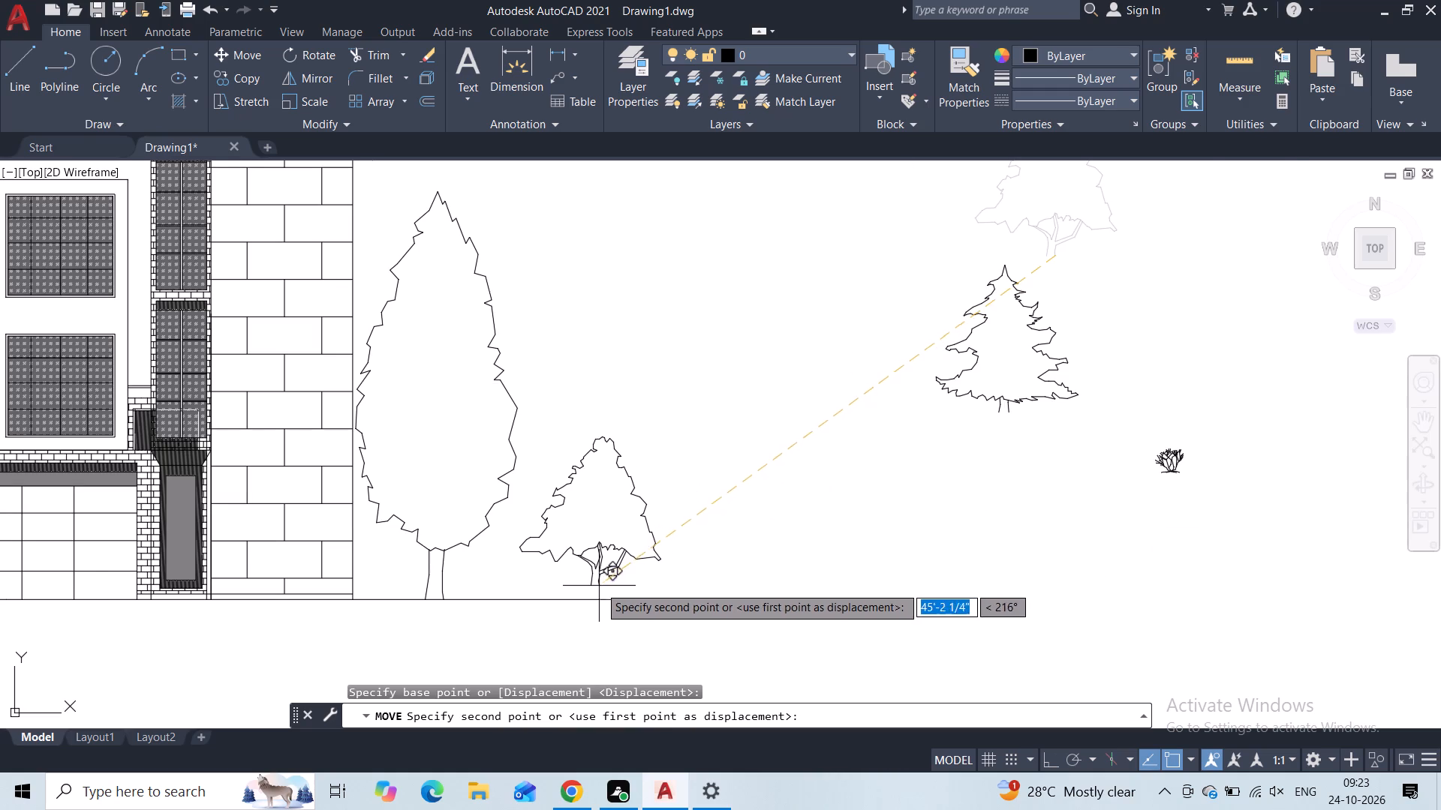
pyautogui.scroll(1, 597, 589)
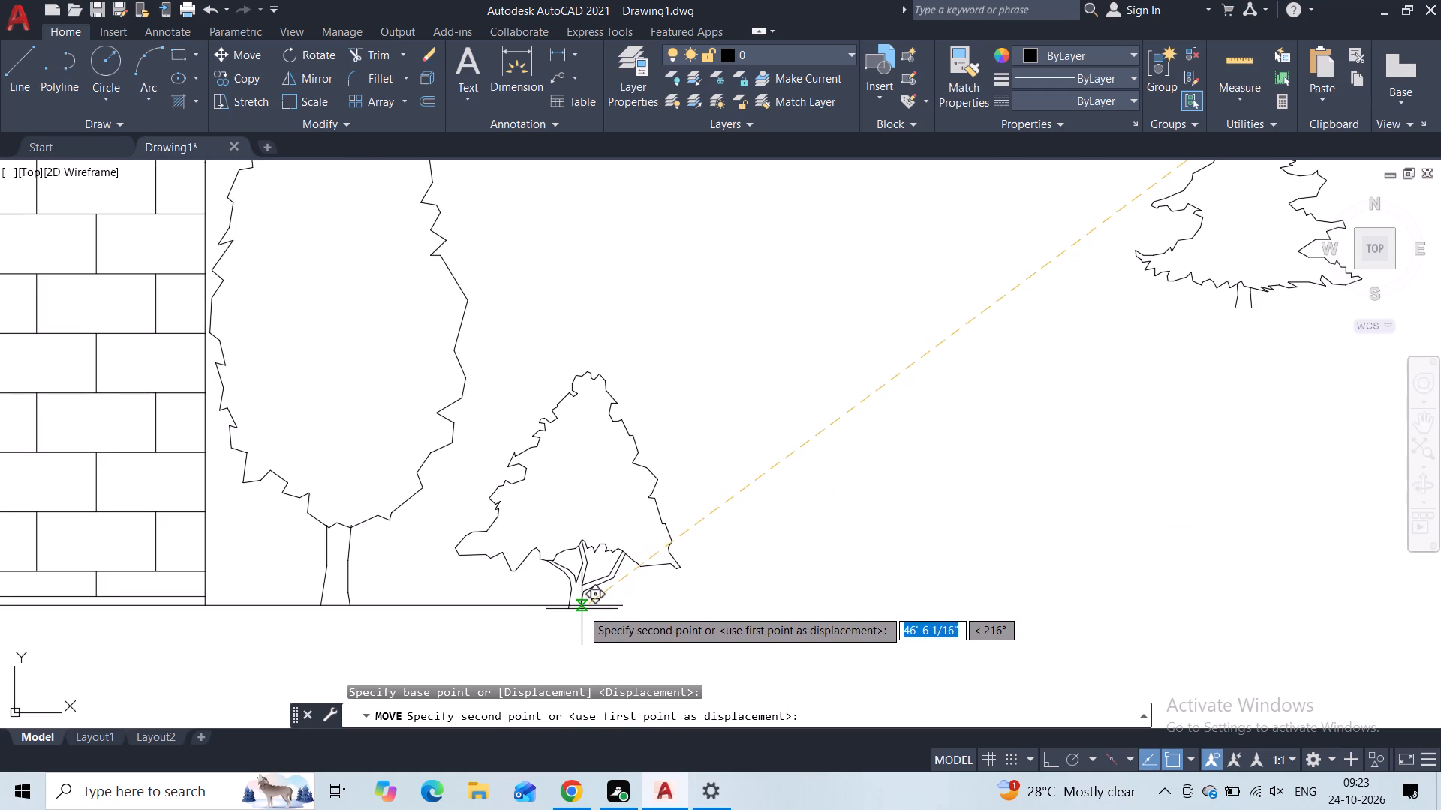
pyautogui.click(583, 606)
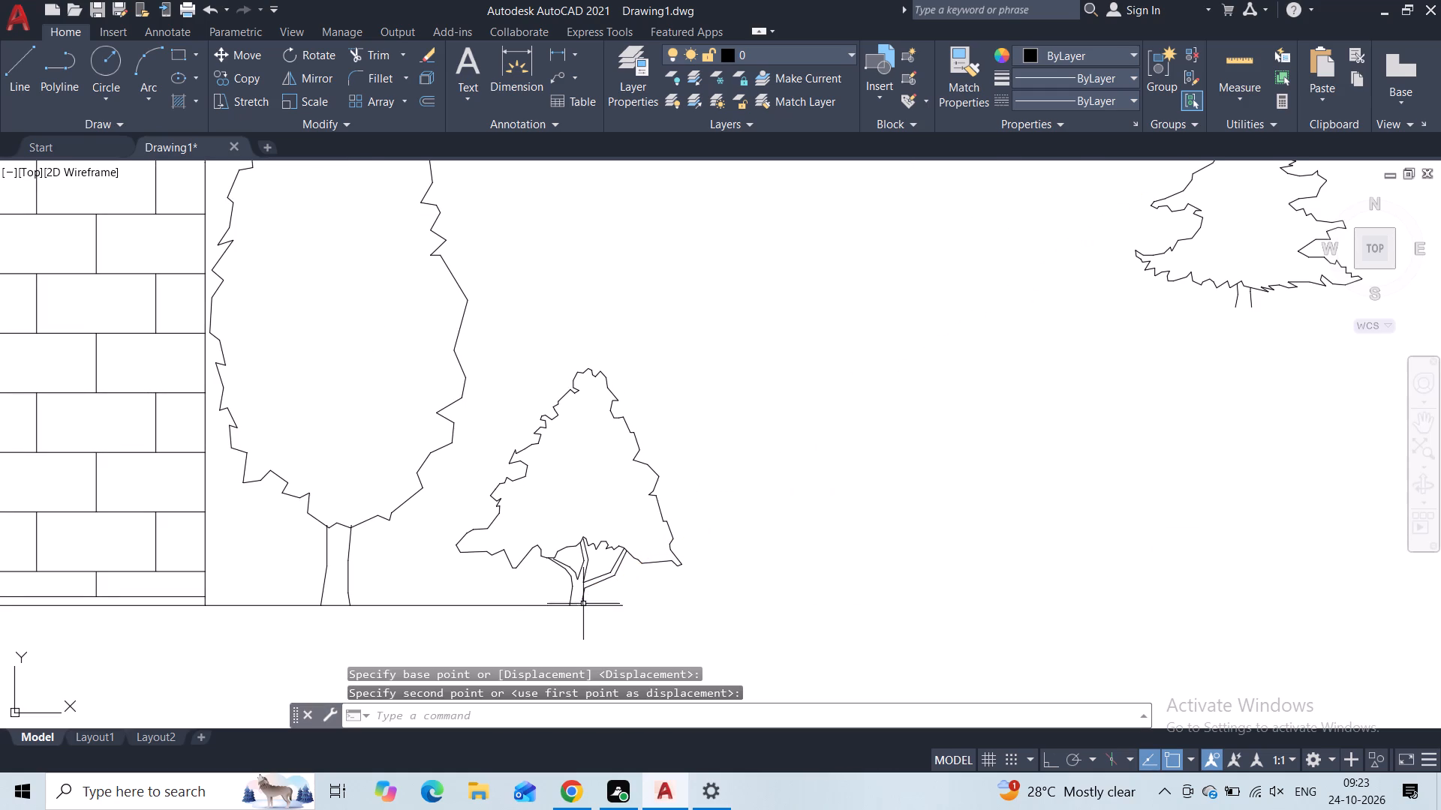
# Scale the branching-trunk evergreen on the ground line up to about 1.4 times its size from its trunk base.
pyautogui.click(668, 458)
pyautogui.click(623, 498)
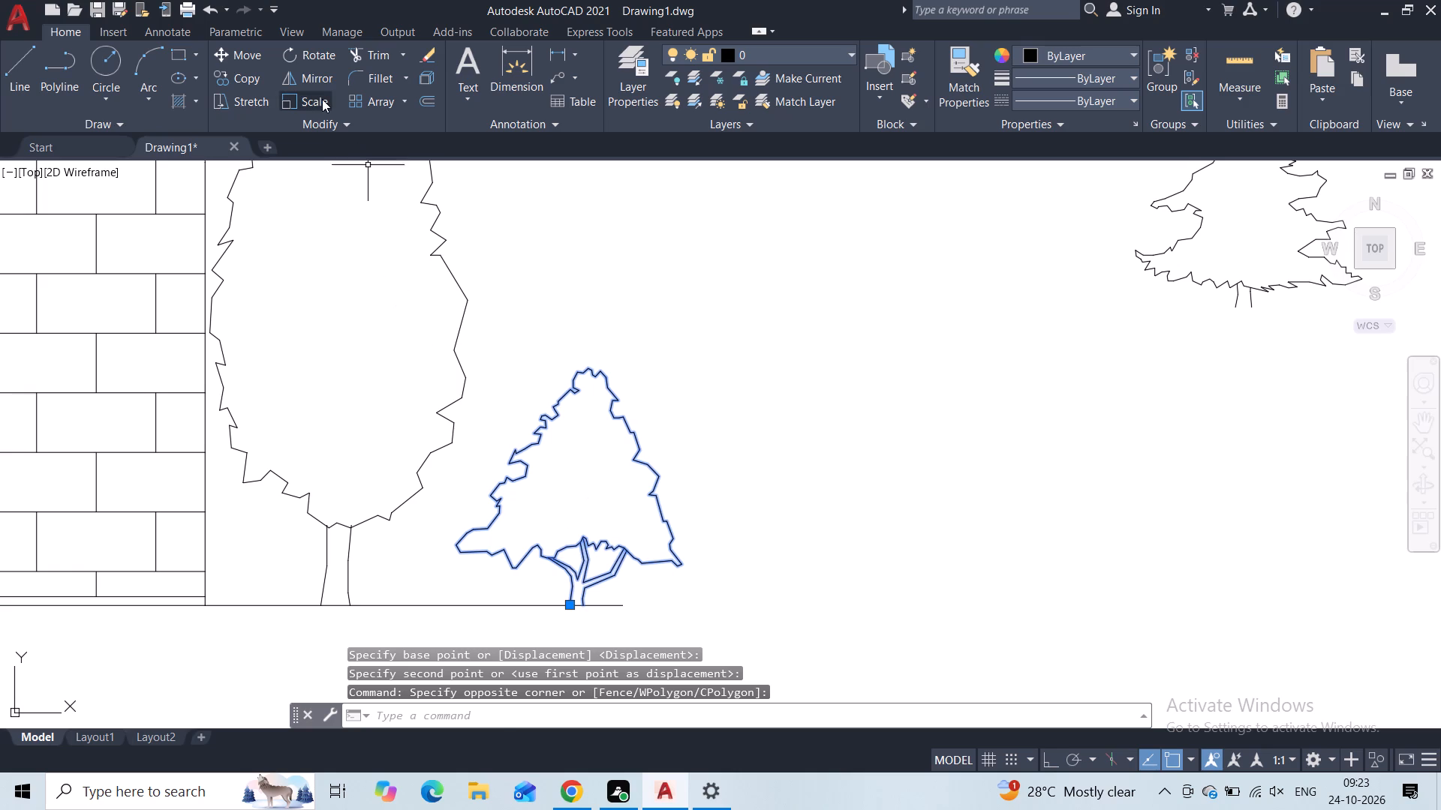
pyautogui.click(322, 99)
pyautogui.click(591, 607)
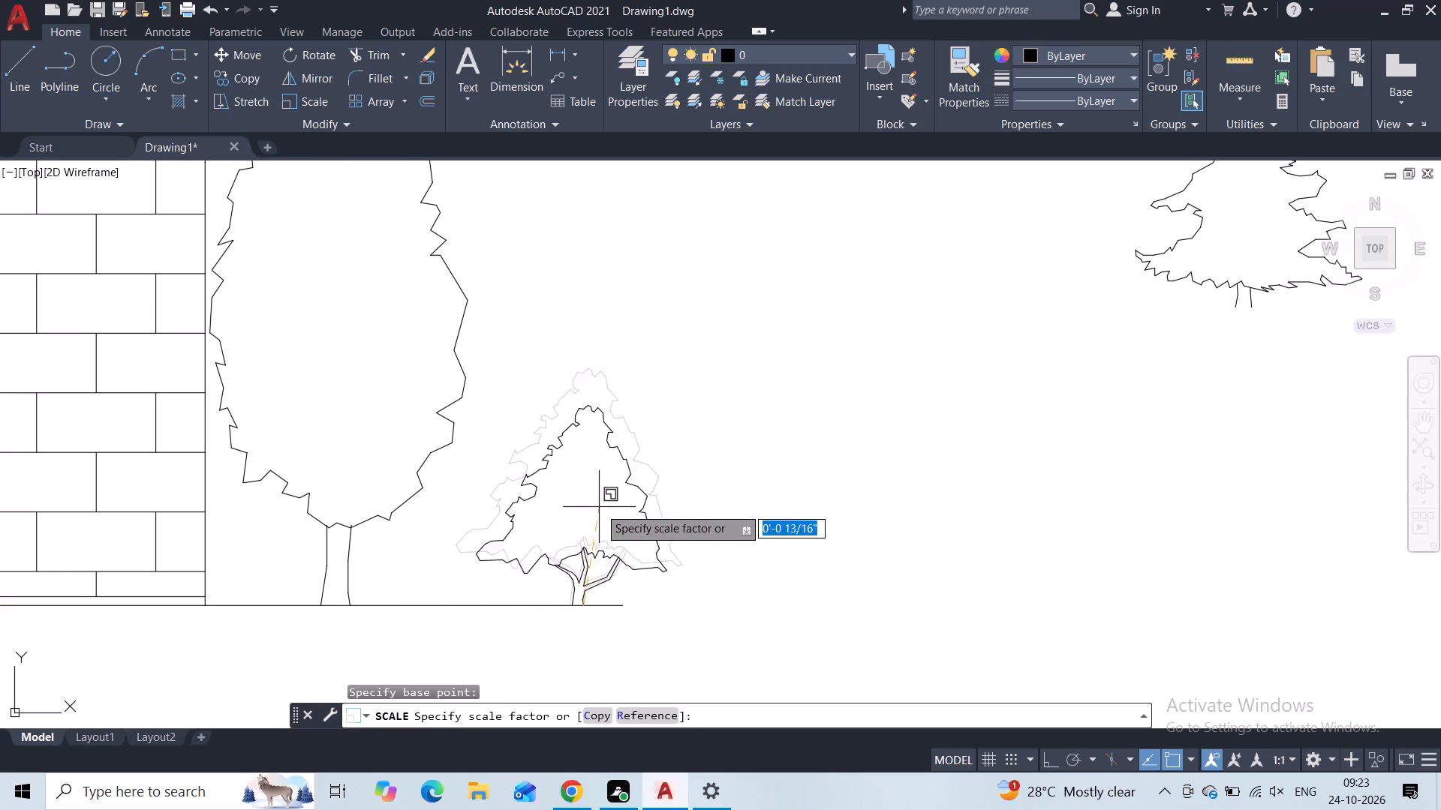
pyautogui.click(591, 437)
# Copy the shrub four times in a row along the ground line between the two tree trunks.
pyautogui.scroll(-2, 680, 425)
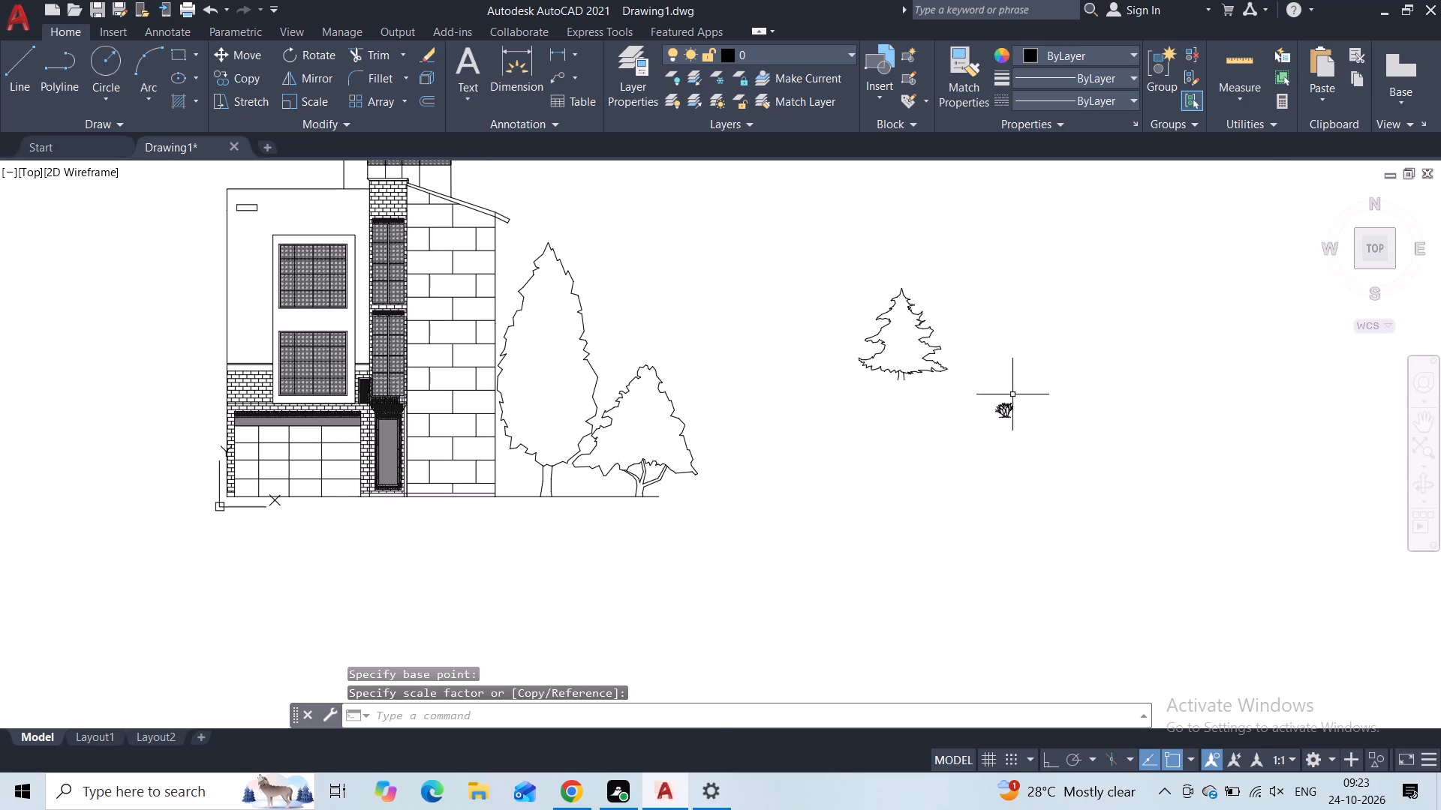
pyautogui.click(1021, 397)
pyautogui.moveTo(1009, 414); pyautogui.dragTo(1004, 423)
pyautogui.scroll(1, 1003, 418)
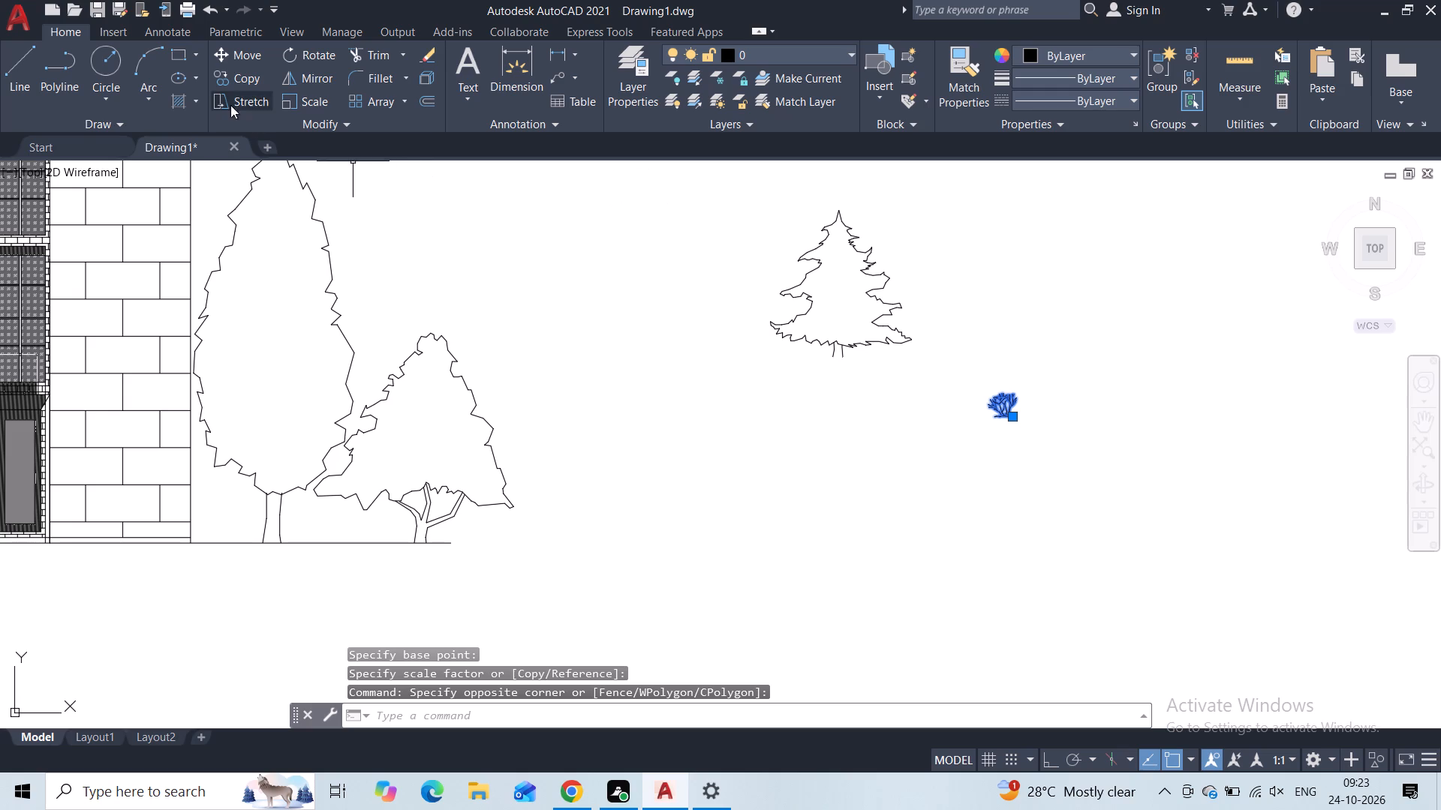
pyautogui.click(237, 86)
pyautogui.scroll(1, 1034, 388)
pyautogui.click(999, 427)
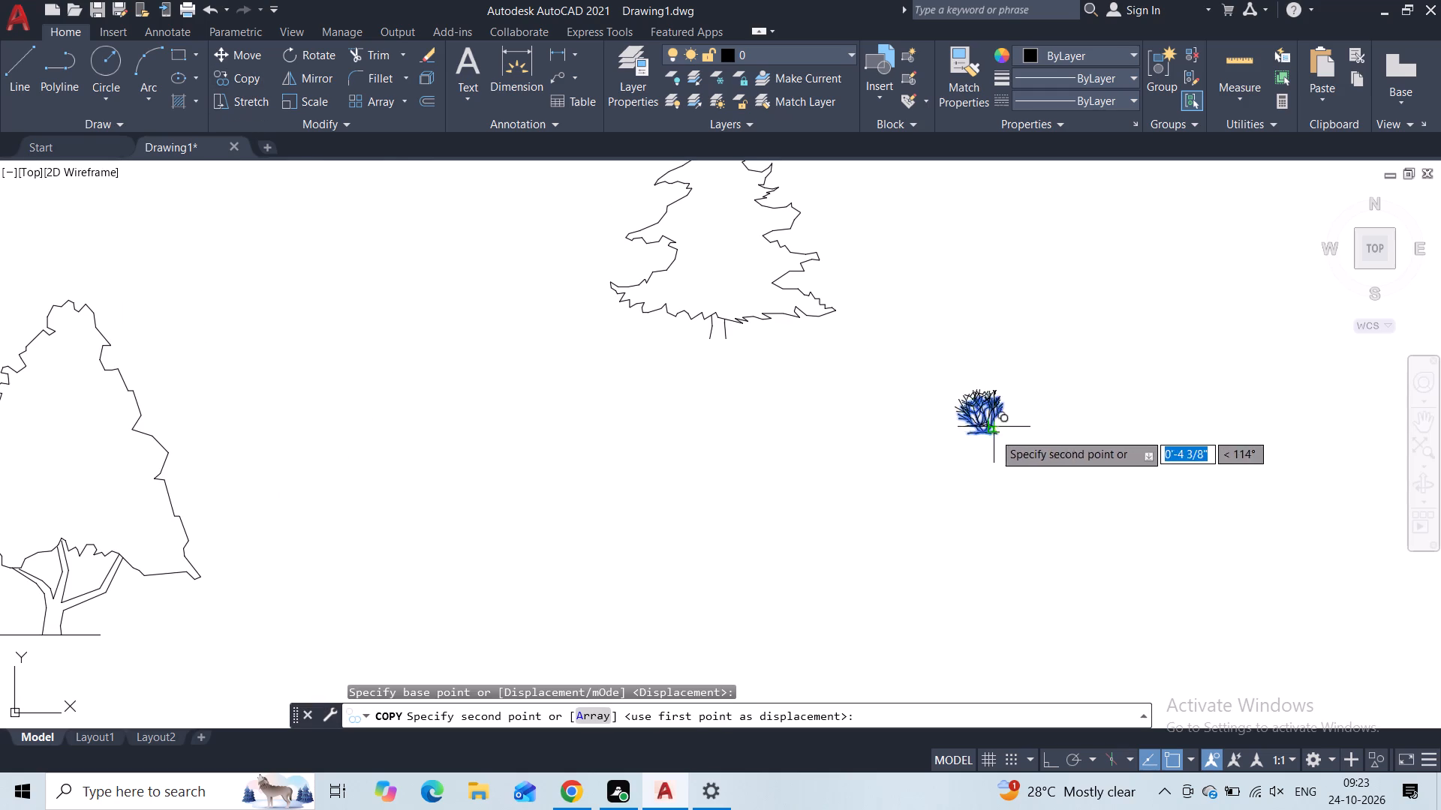
pyautogui.moveTo(805, 508); pyautogui.dragTo(1009, 366, button='middle')
pyautogui.scroll(-2, 879, 393)
pyautogui.scroll(3, 625, 435)
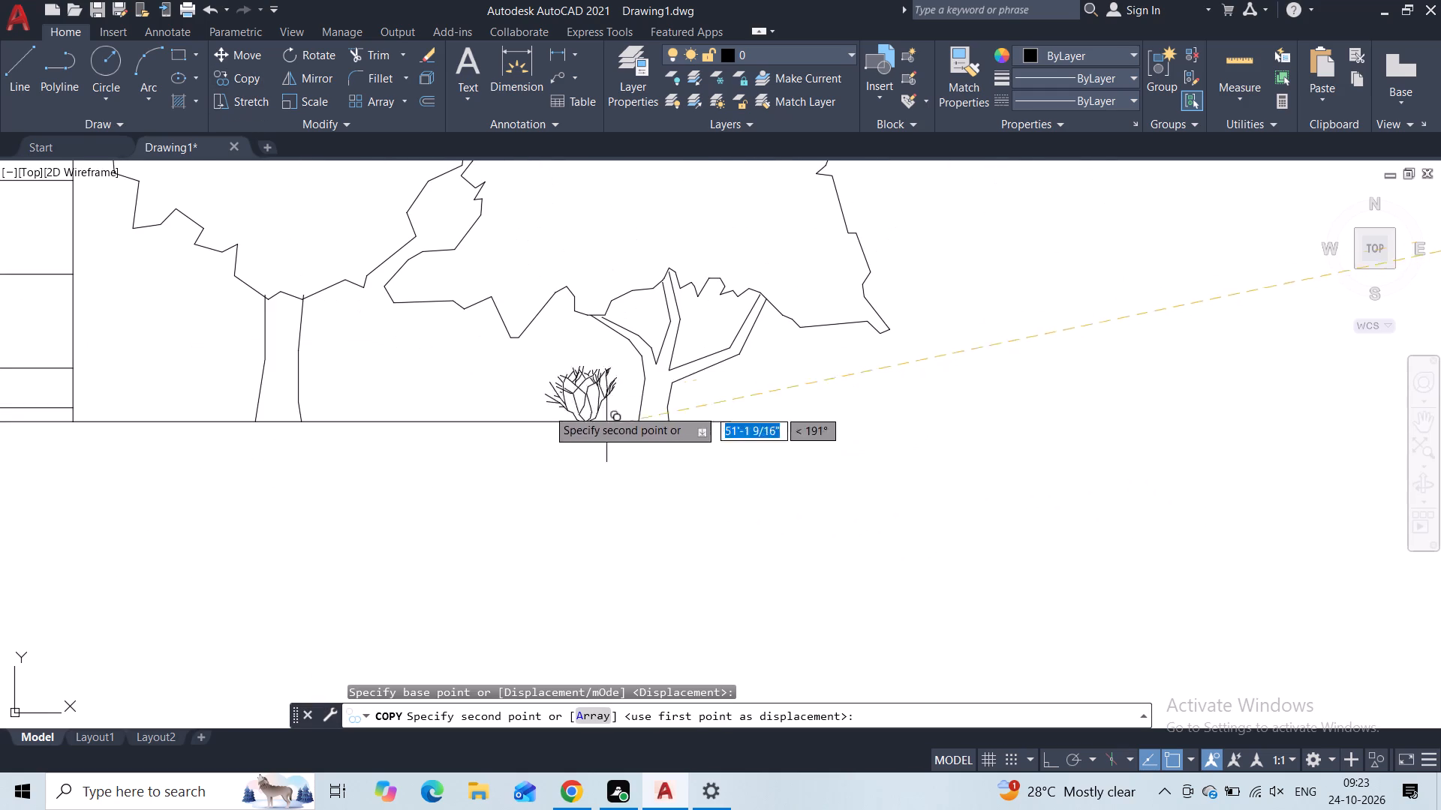
pyautogui.click(427, 420)
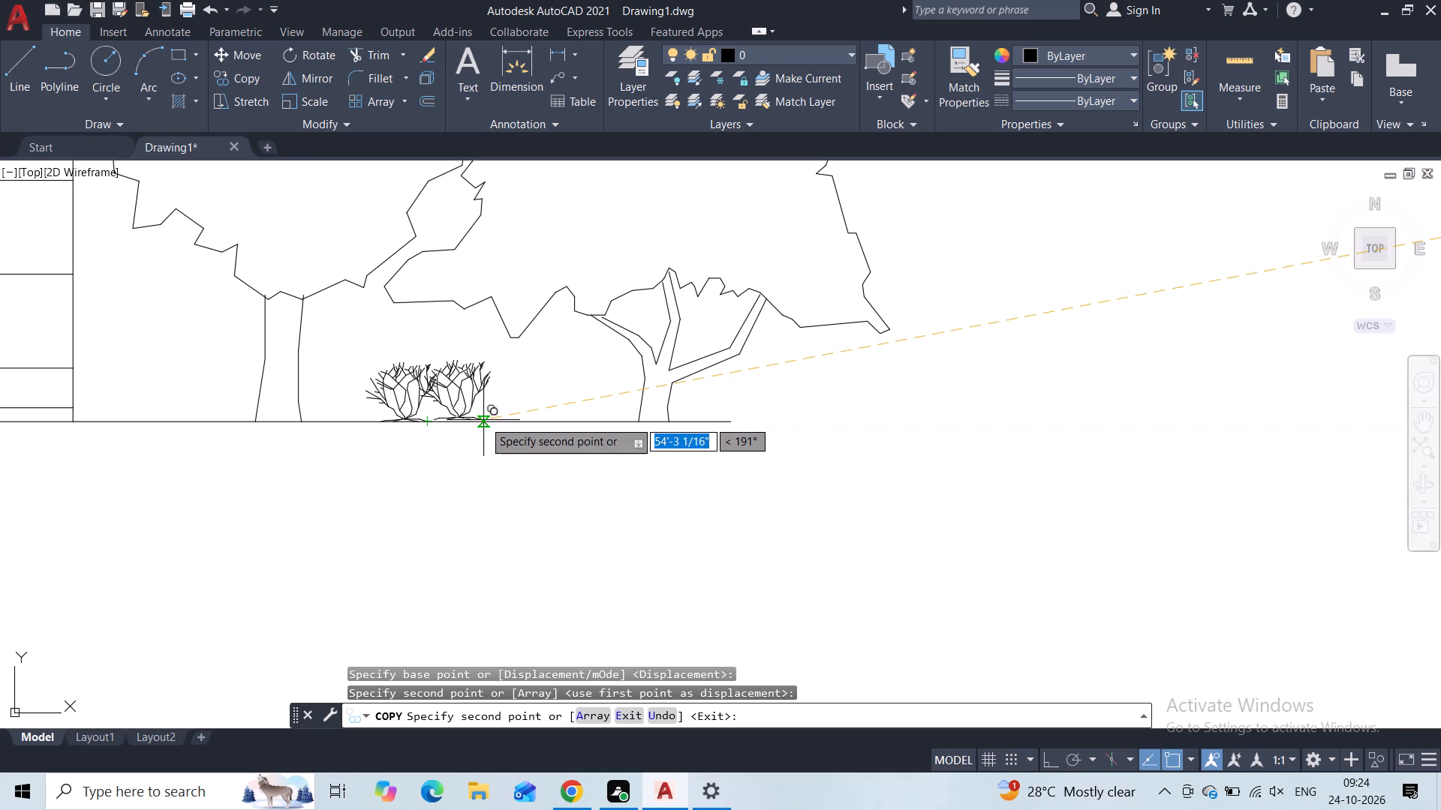
pyautogui.click(491, 422)
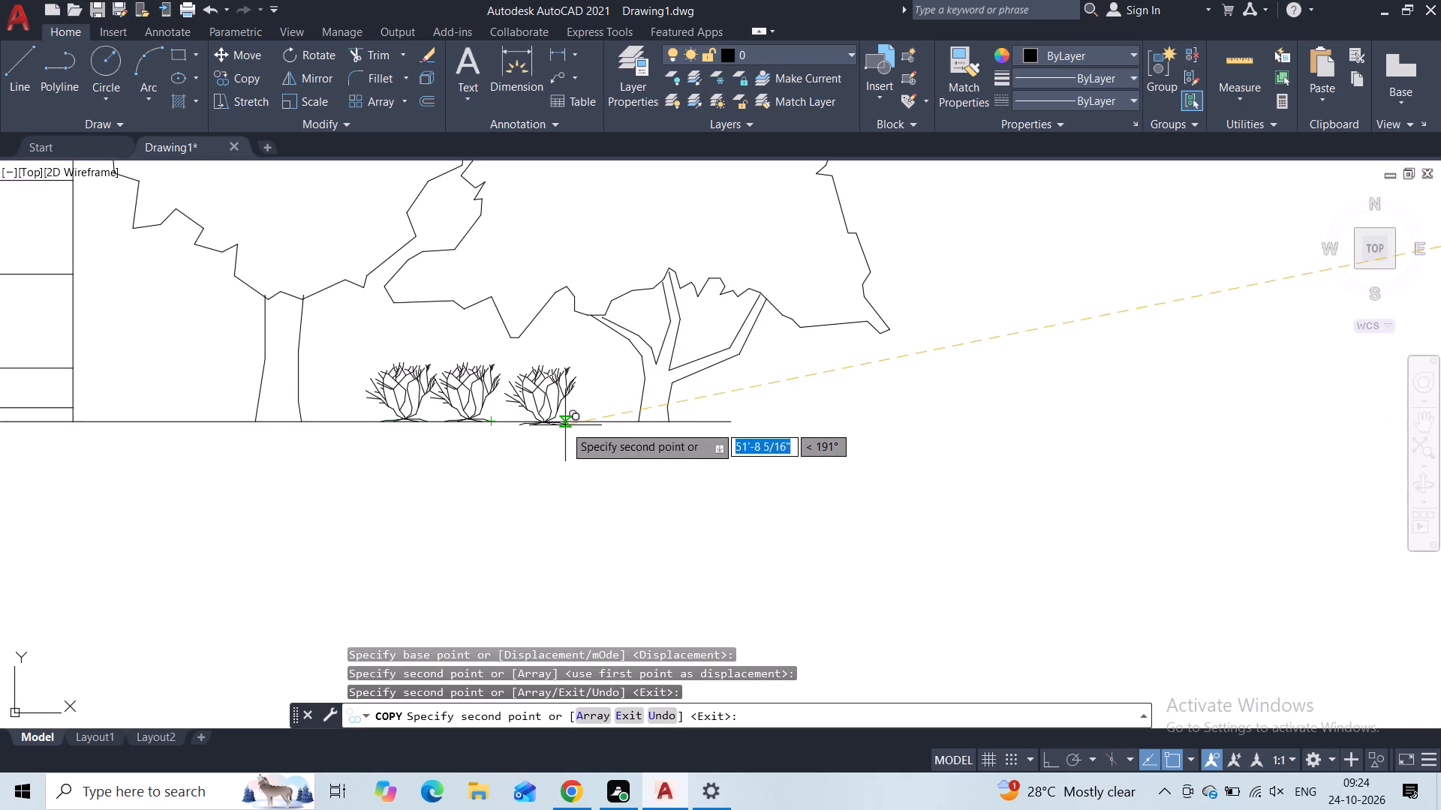
pyautogui.click(549, 418)
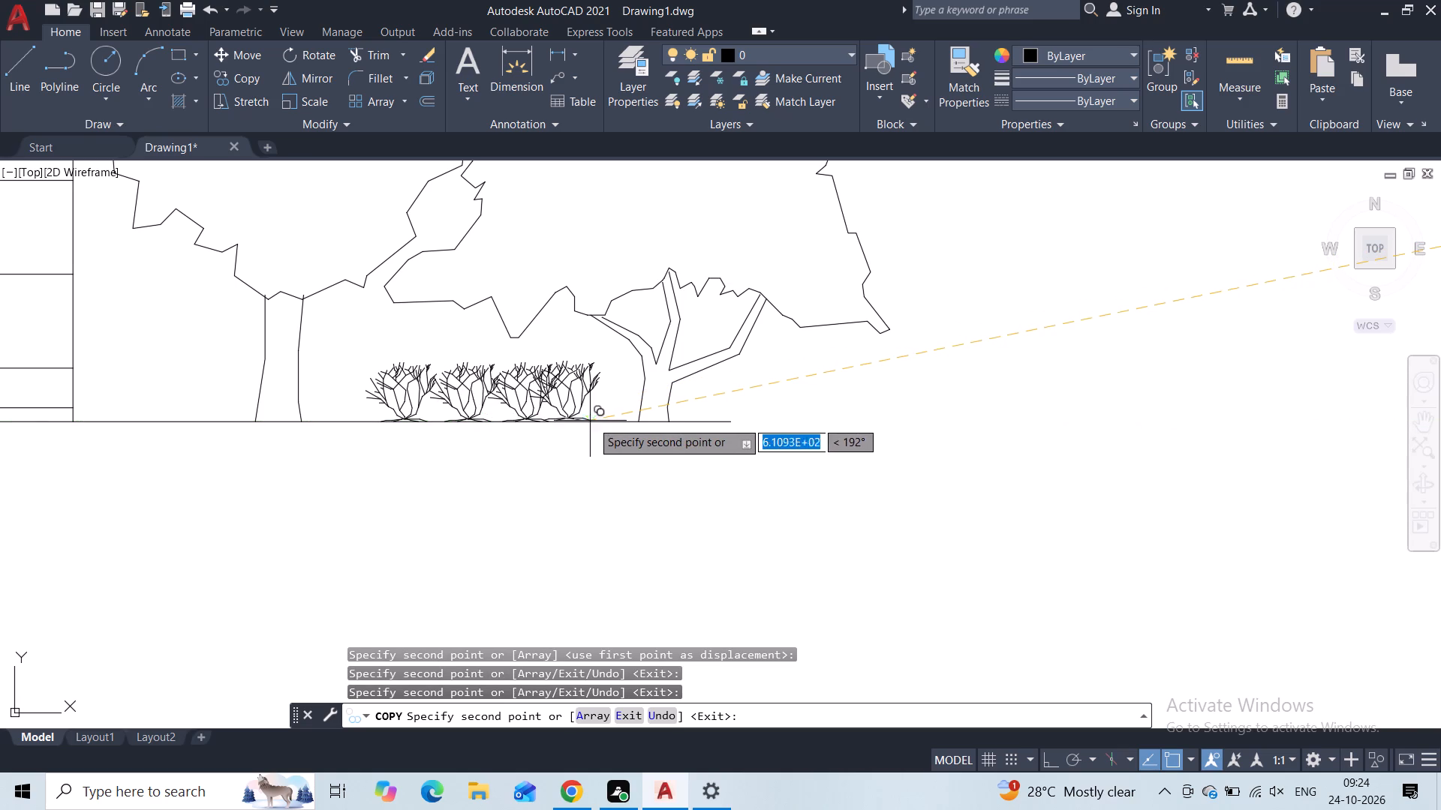
pyautogui.click(603, 422)
pyautogui.press('Escape')
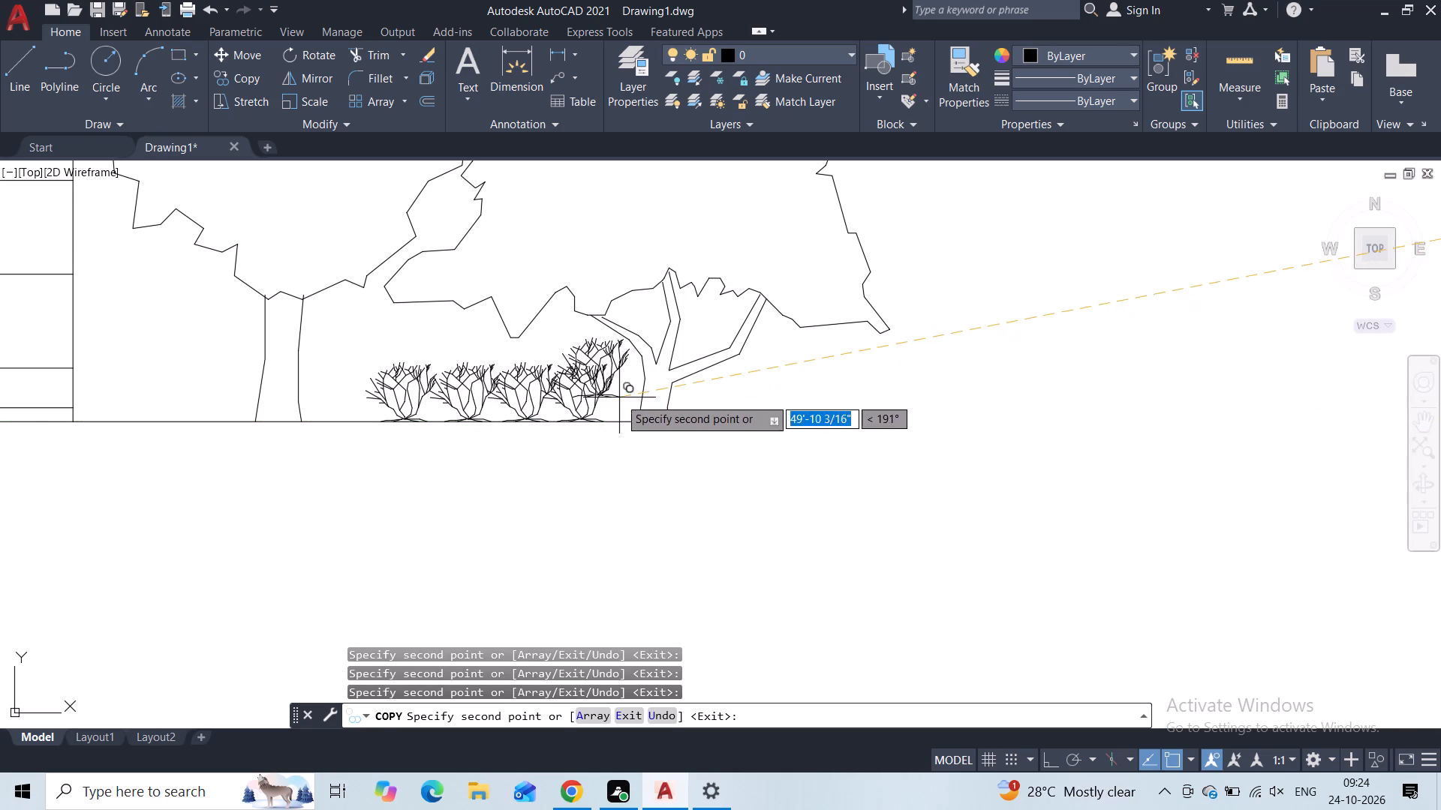
# Erase the unused evergreen and the original shrub left standing away from the house.
pyautogui.scroll(-3, 408, 494)
pyautogui.scroll(-1, 482, 499)
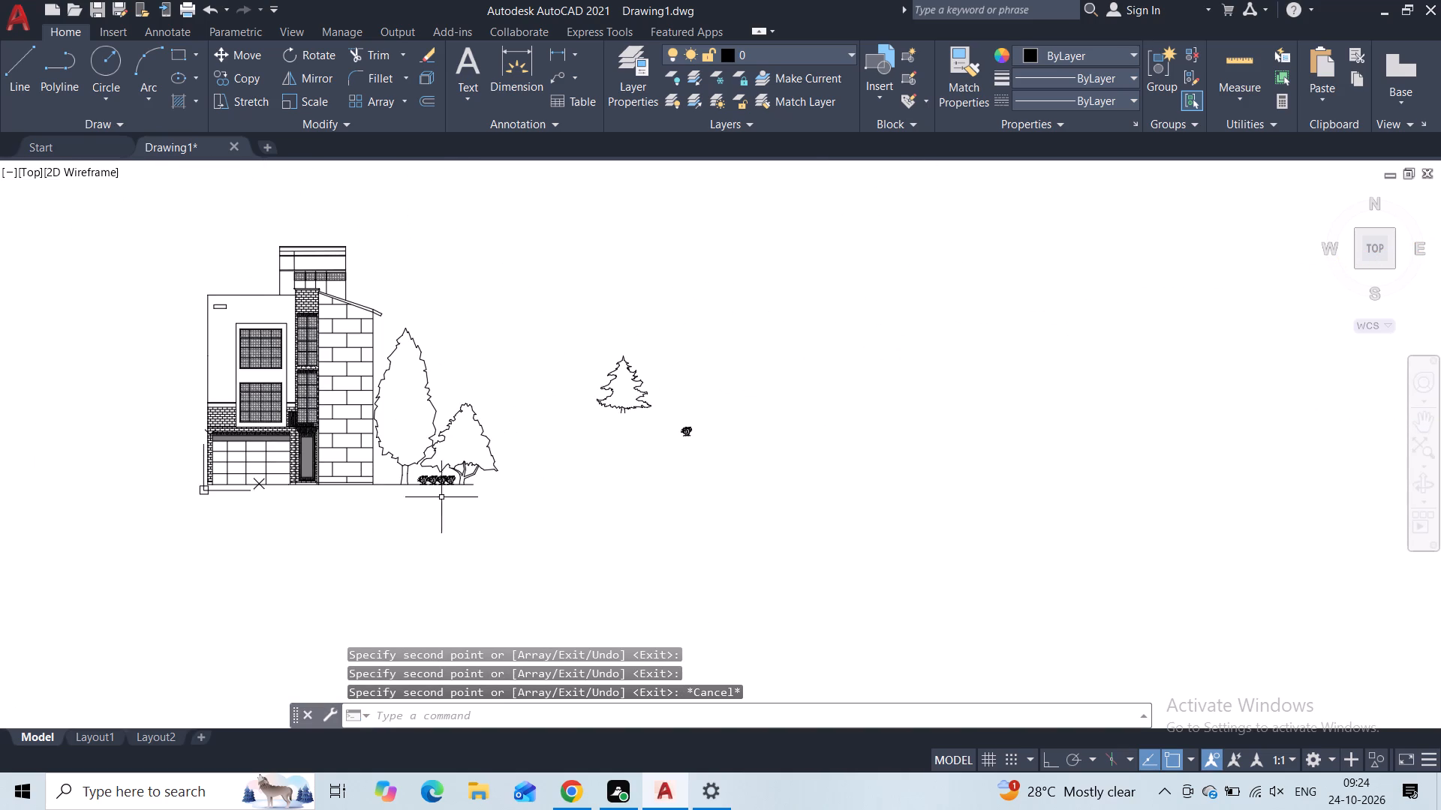
pyautogui.moveTo(441, 496); pyautogui.dragTo(520, 483, button='middle')
pyautogui.click(847, 322)
pyautogui.click(594, 451)
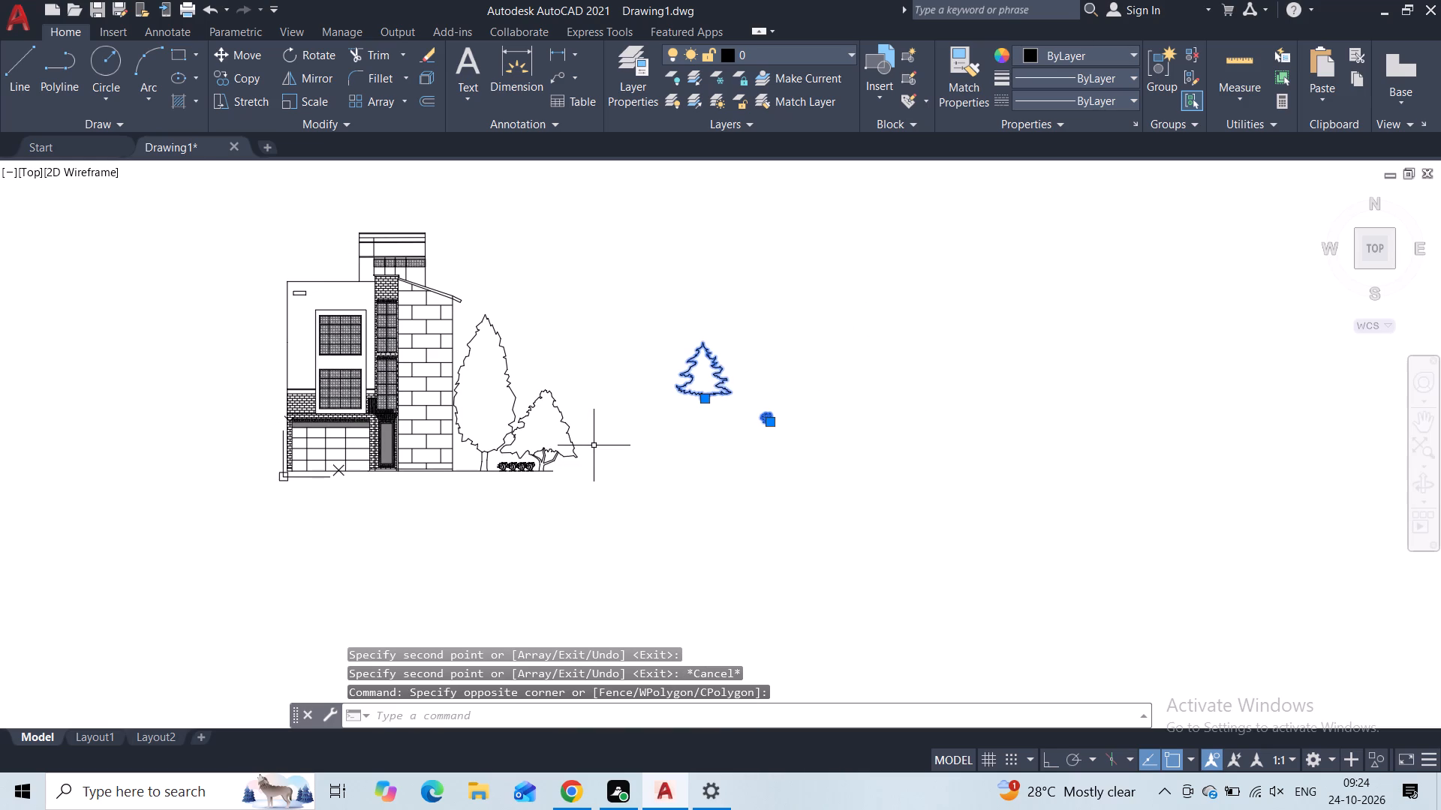
pyautogui.press('Delete')
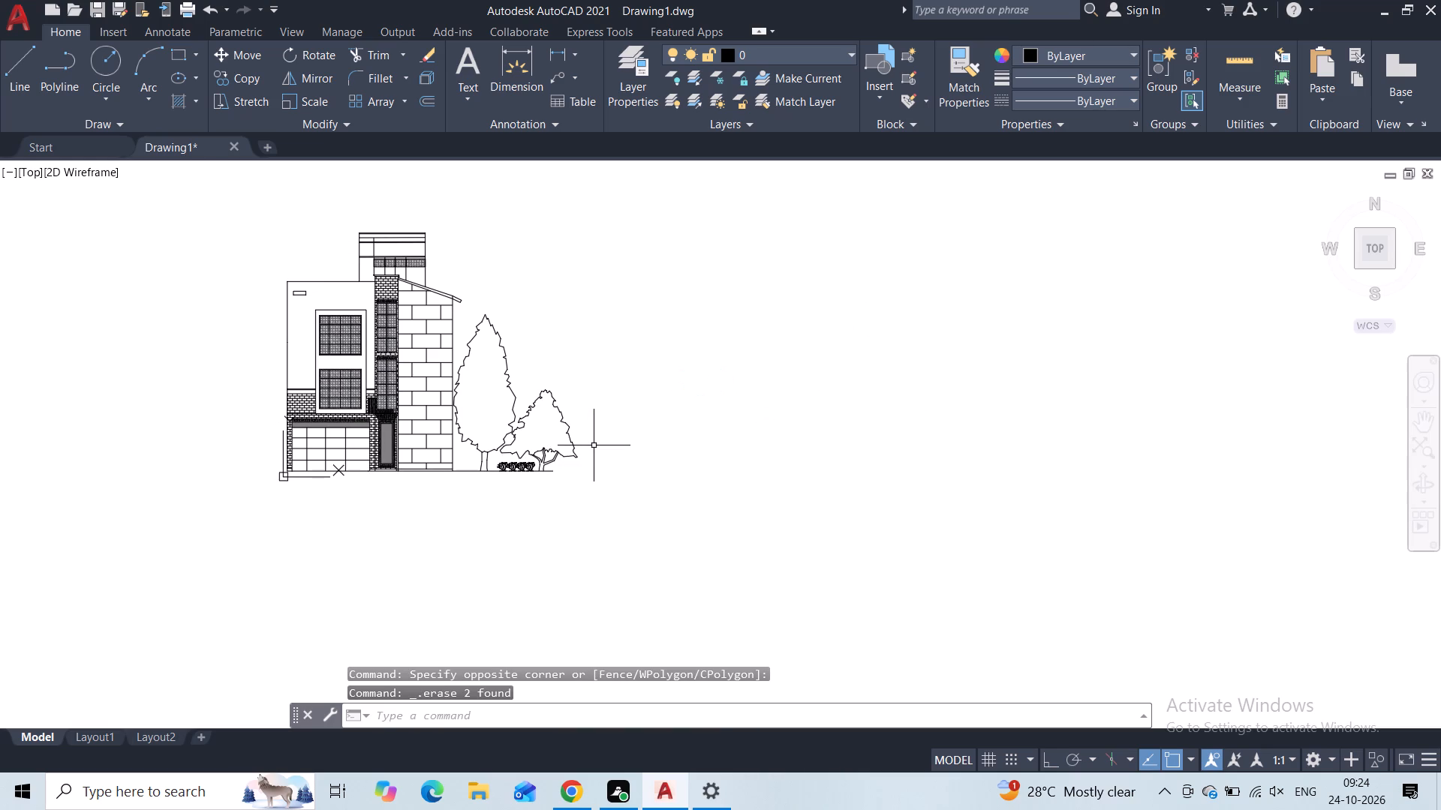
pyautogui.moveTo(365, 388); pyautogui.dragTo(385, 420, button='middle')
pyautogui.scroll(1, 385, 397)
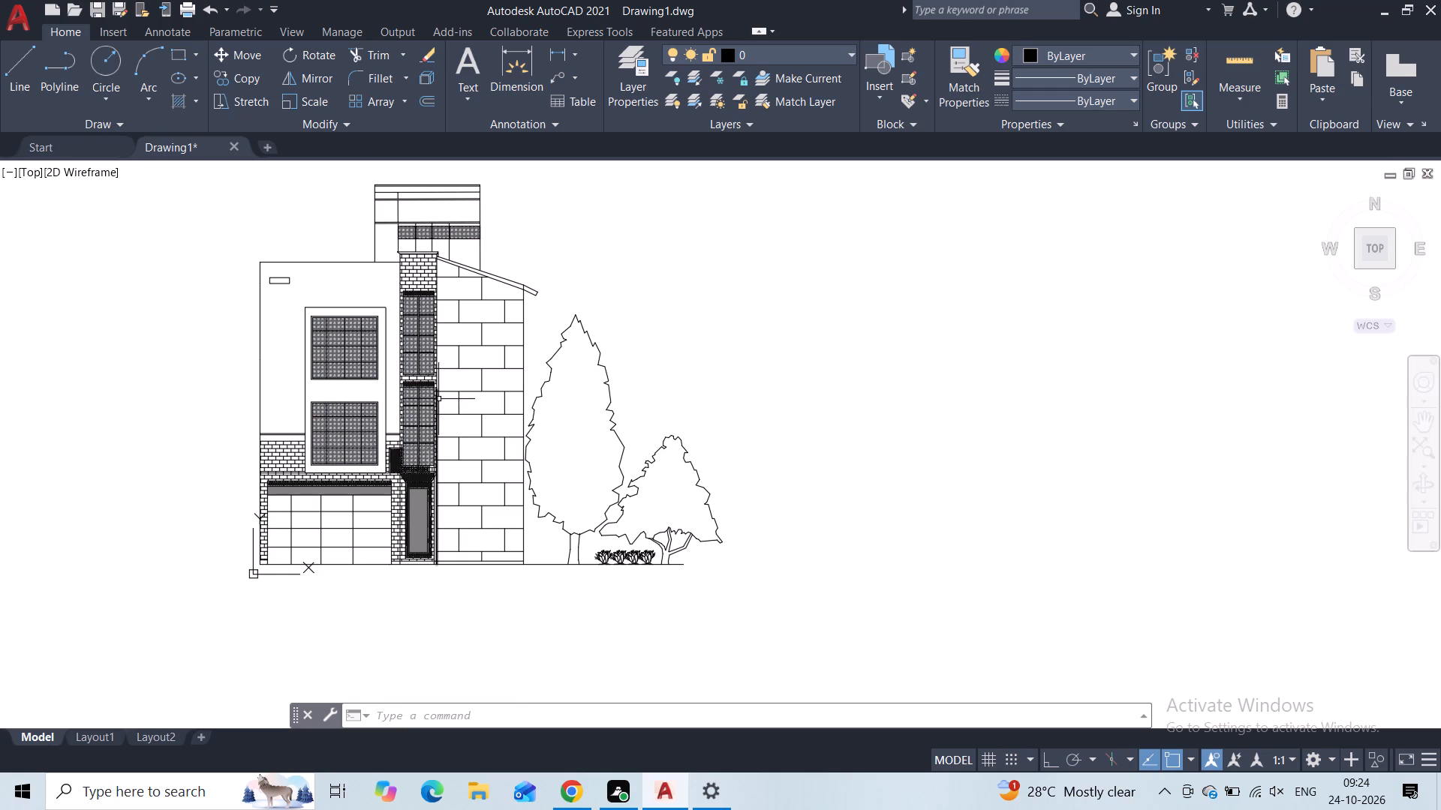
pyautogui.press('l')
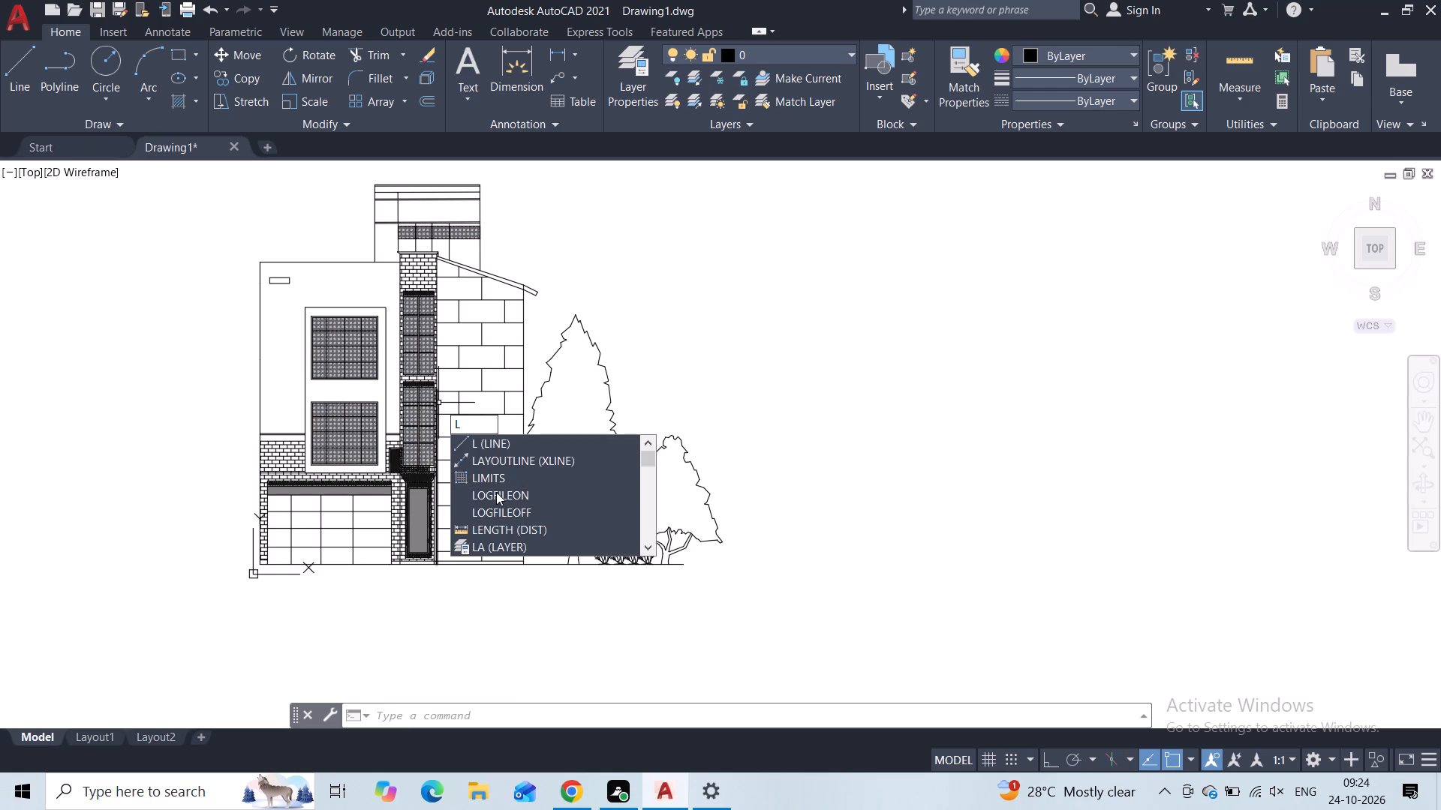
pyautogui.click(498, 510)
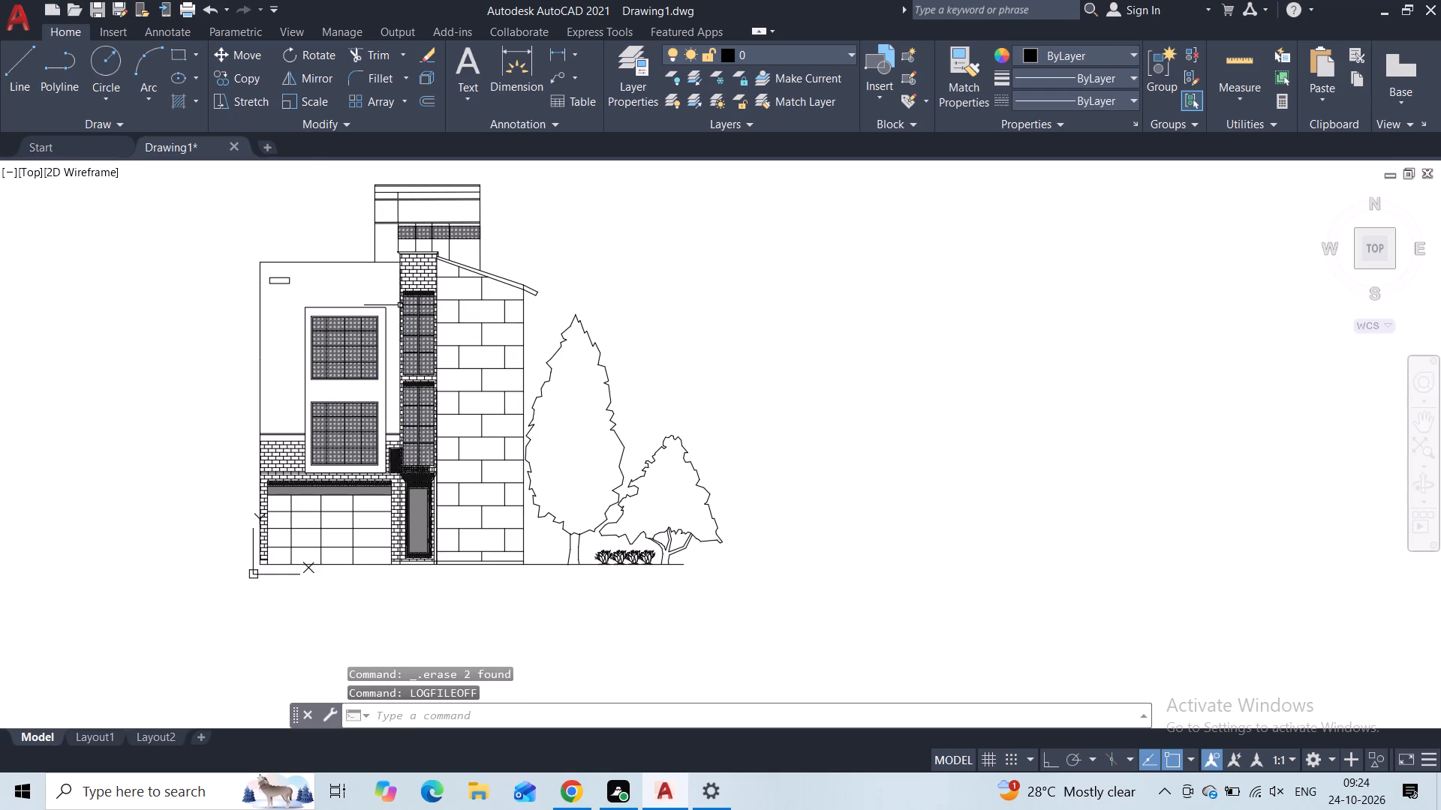
# Save the drawing as Drawing12 in the Part Time folder.
pyautogui.click(126, 10)
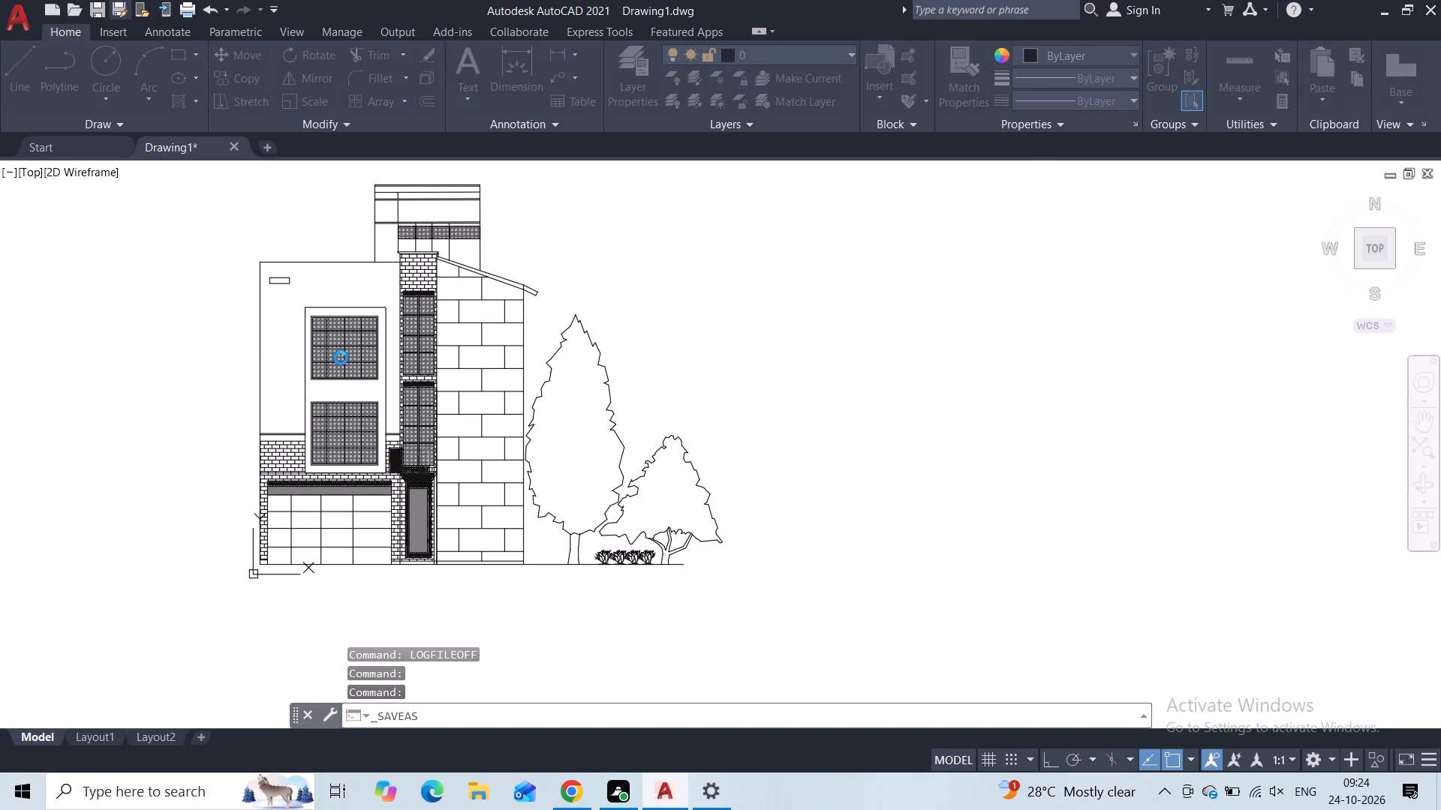
pyautogui.doubleClick(611, 331)
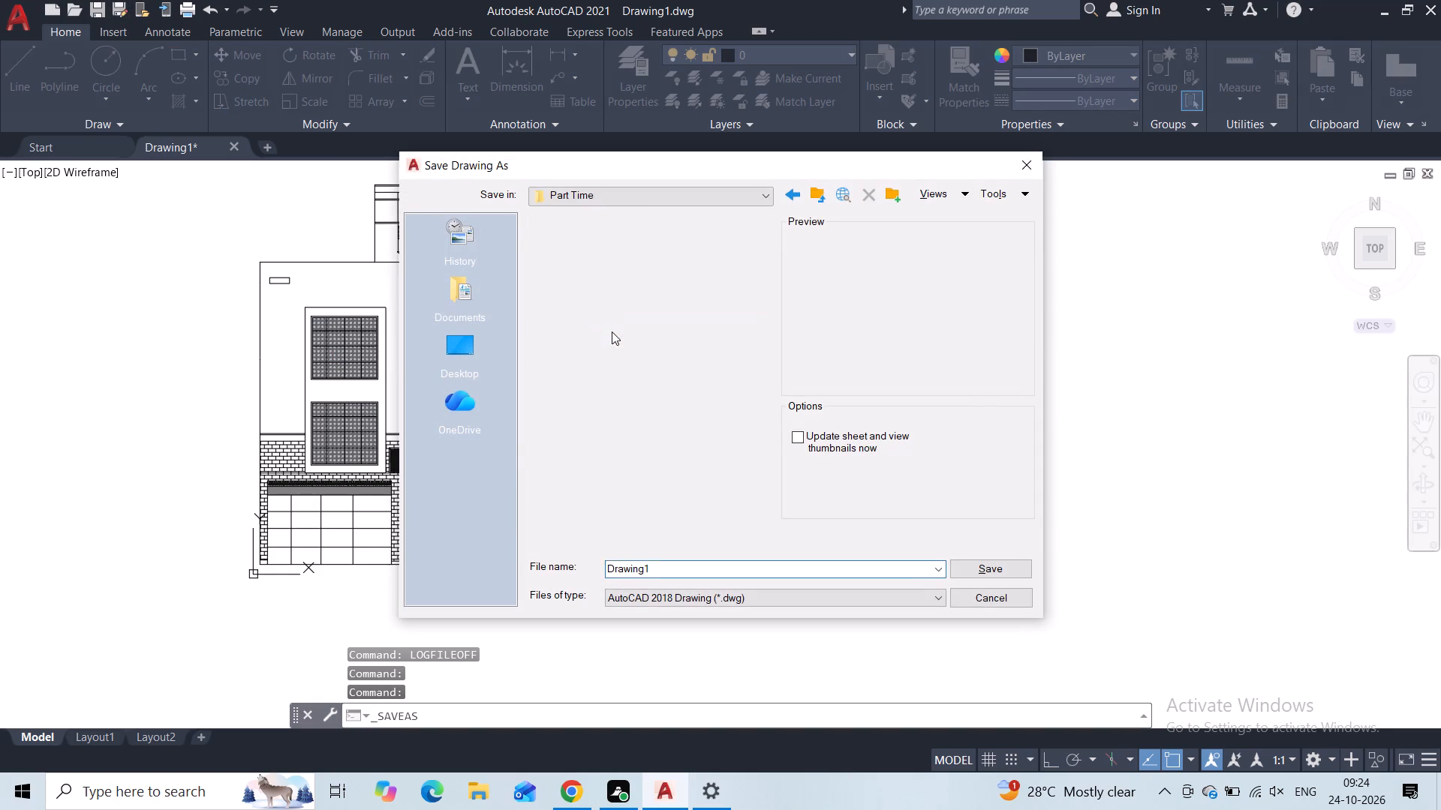
pyautogui.tripleClick(666, 571)
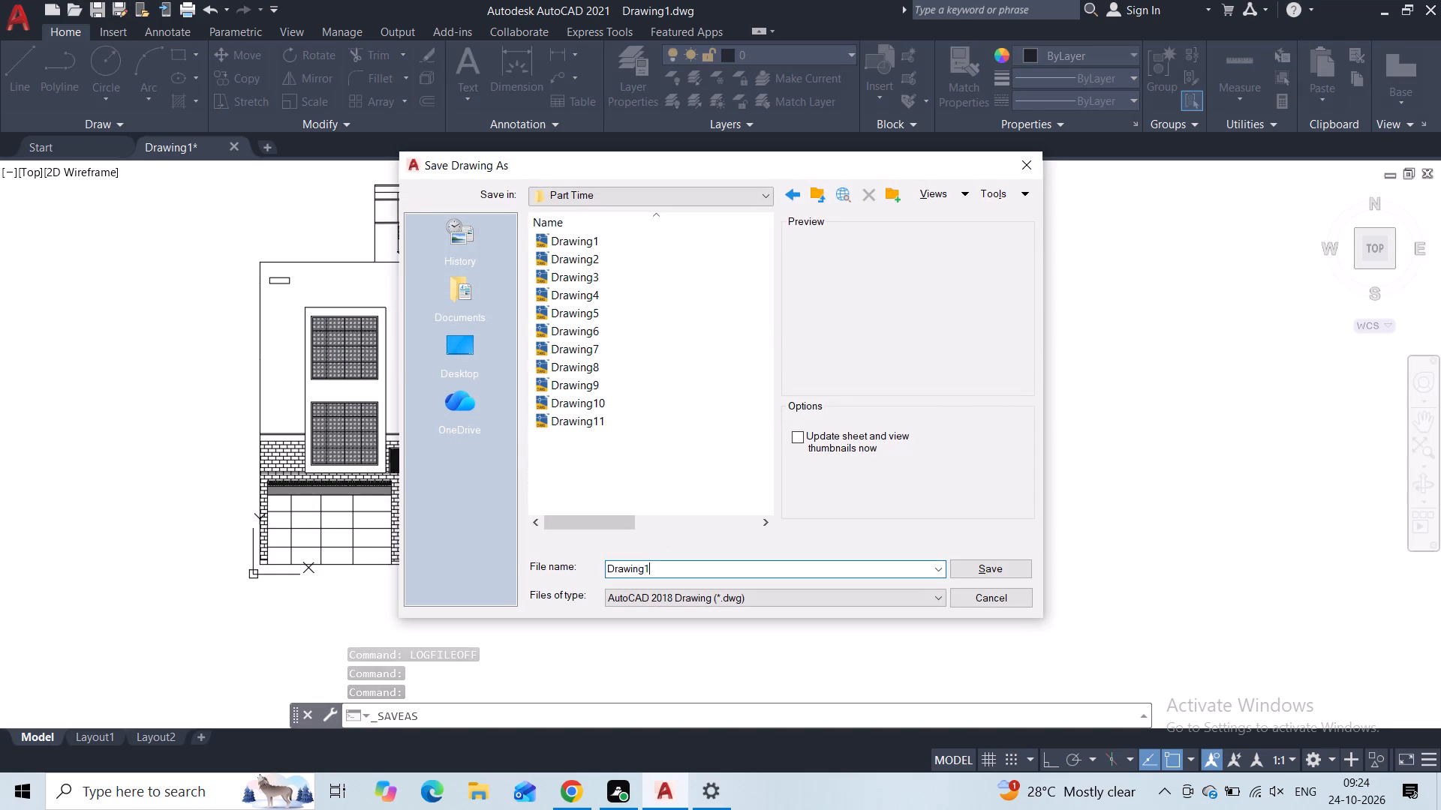
pyautogui.press('2')
pyautogui.press('Return')
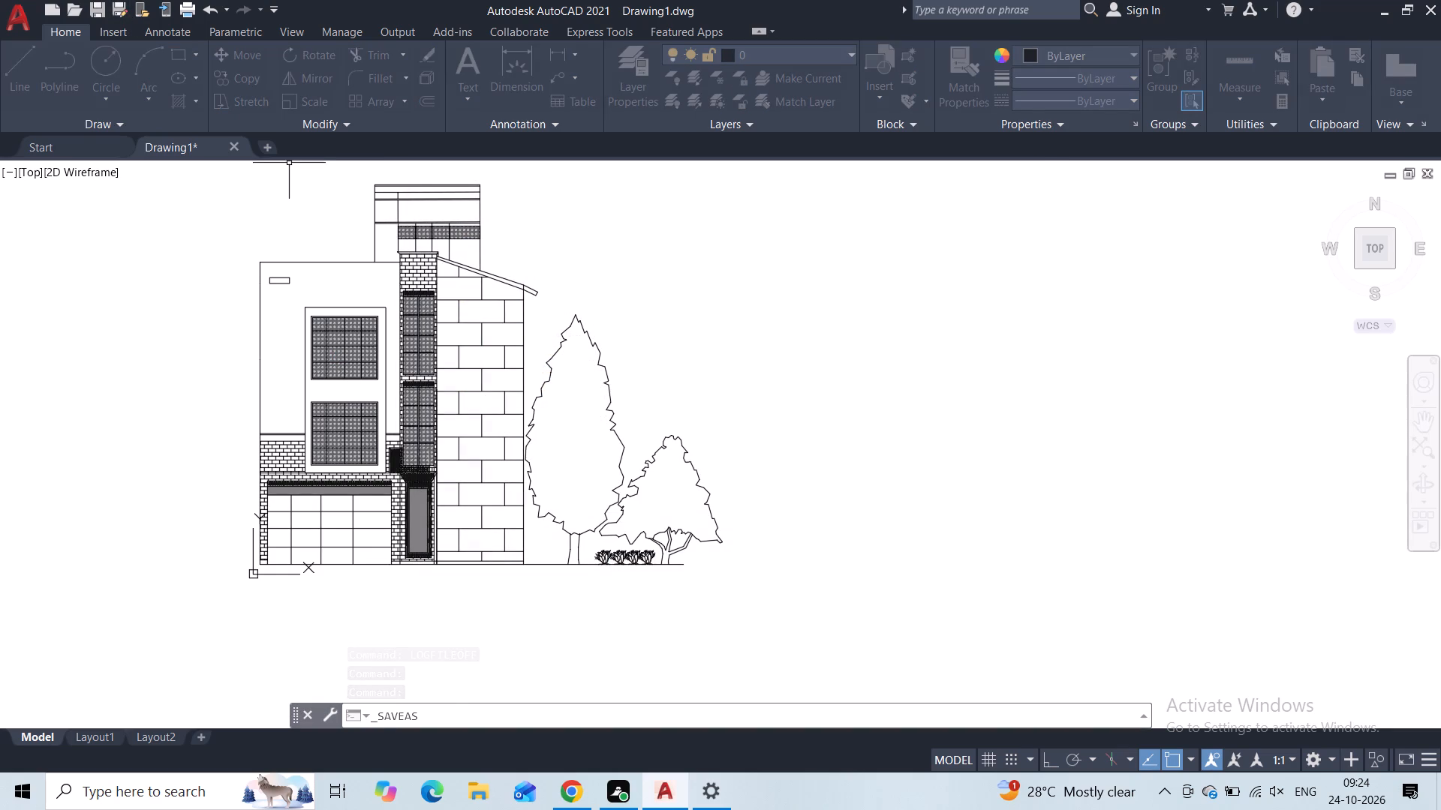
# Set up the plot with the previous plot settings and a plot window enclosing the whole elevation and its trees.
pyautogui.click(186, 0)
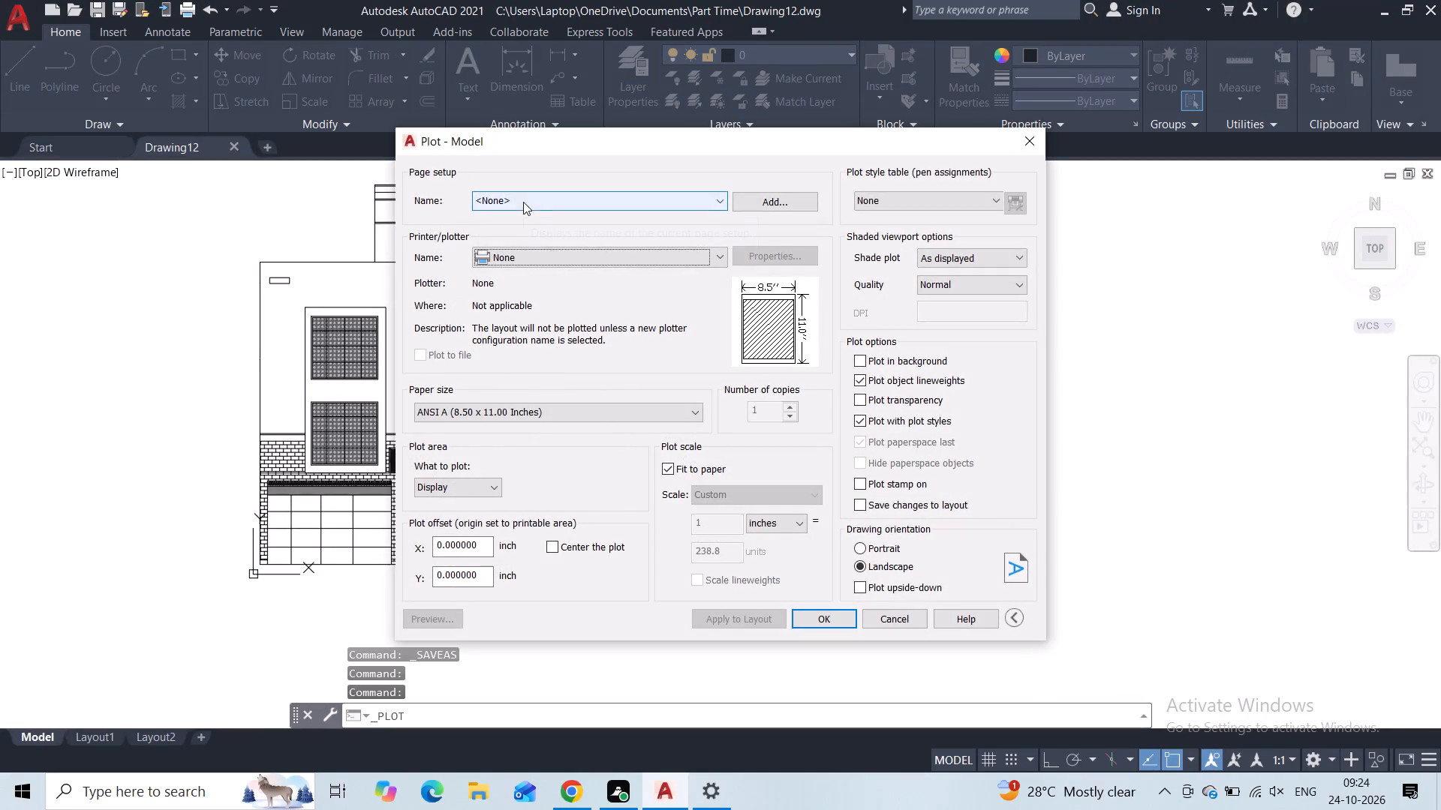
pyautogui.click(522, 208)
pyautogui.click(516, 228)
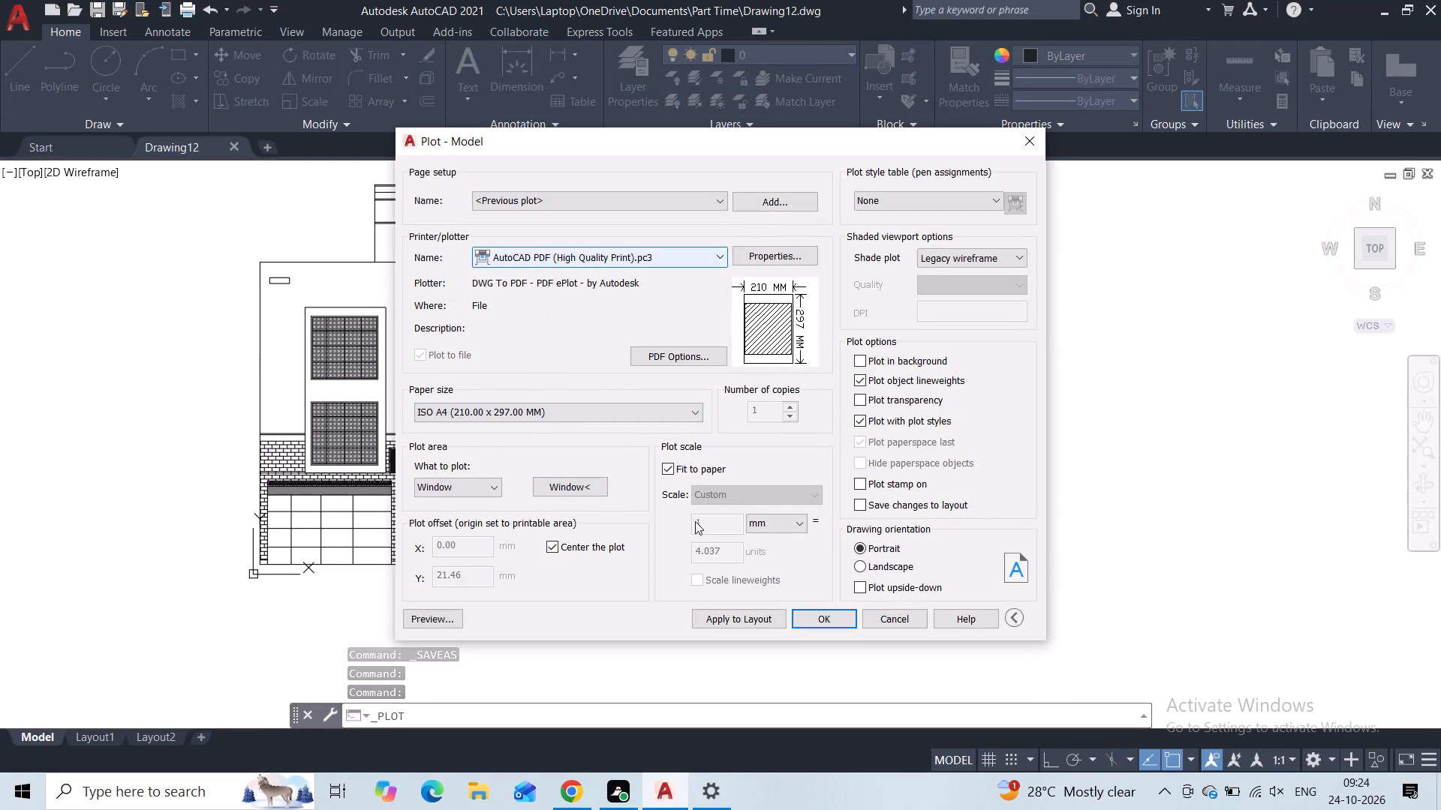
pyautogui.click(577, 481)
pyautogui.scroll(-1, 665, 421)
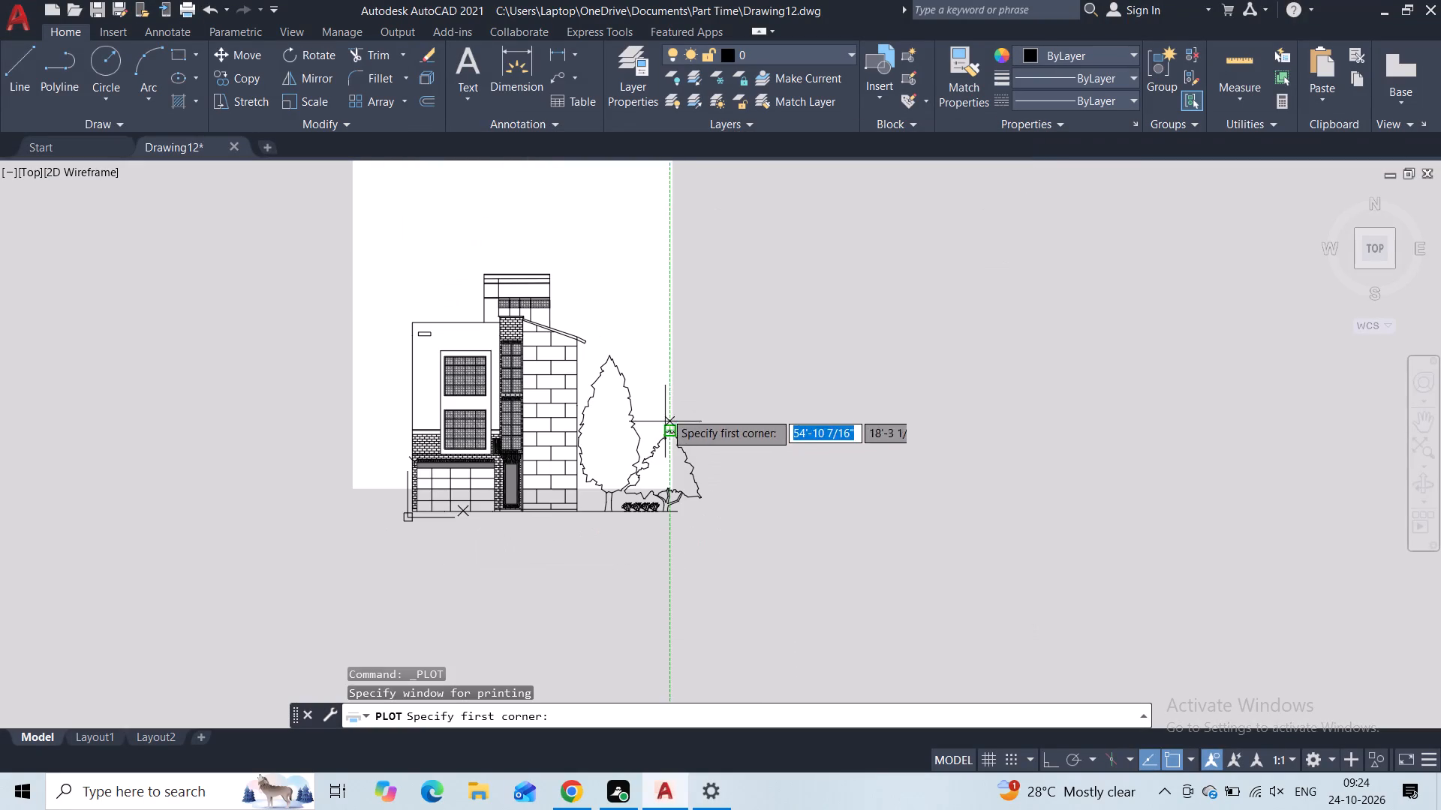
pyautogui.moveTo(712, 235); pyautogui.dragTo(713, 244)
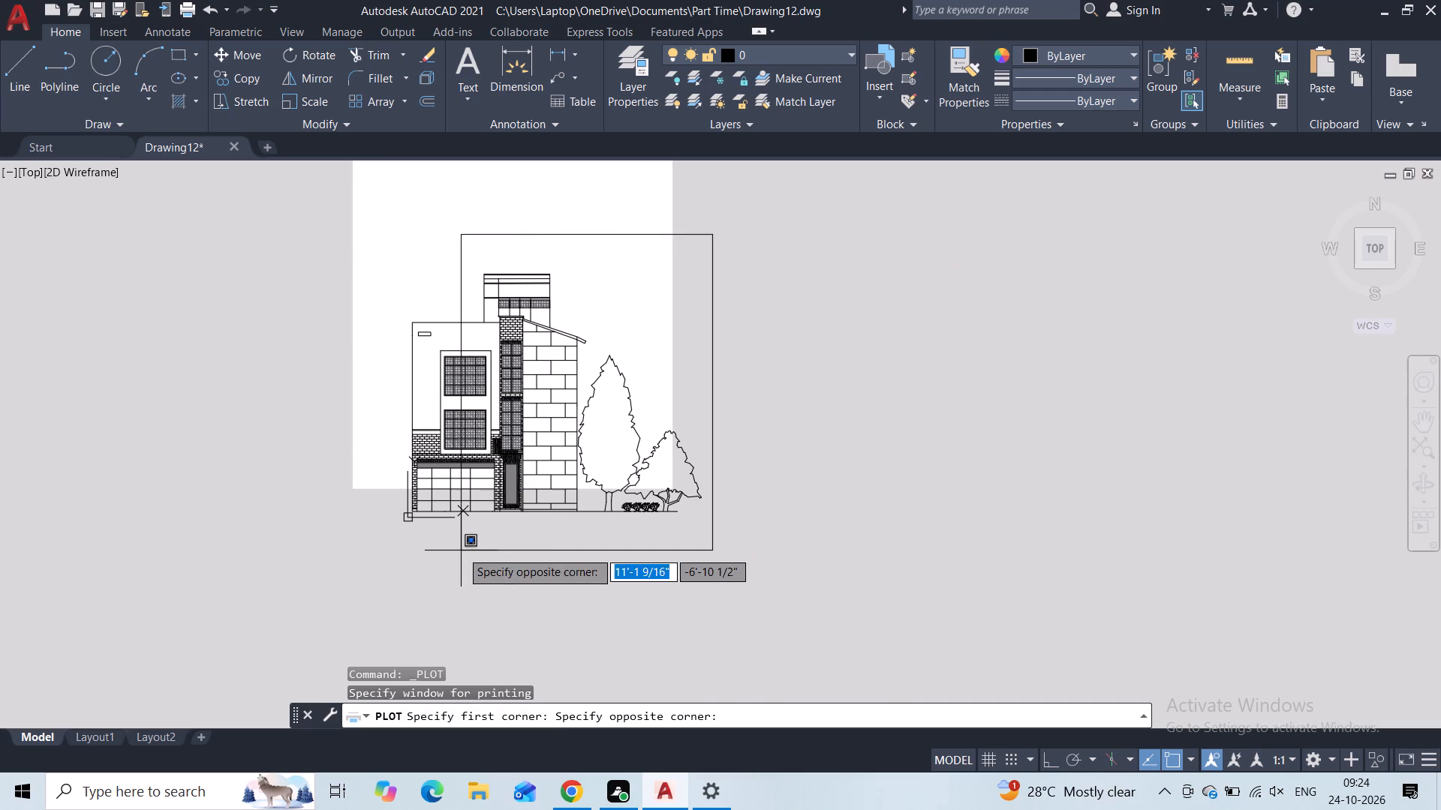
pyautogui.click(387, 542)
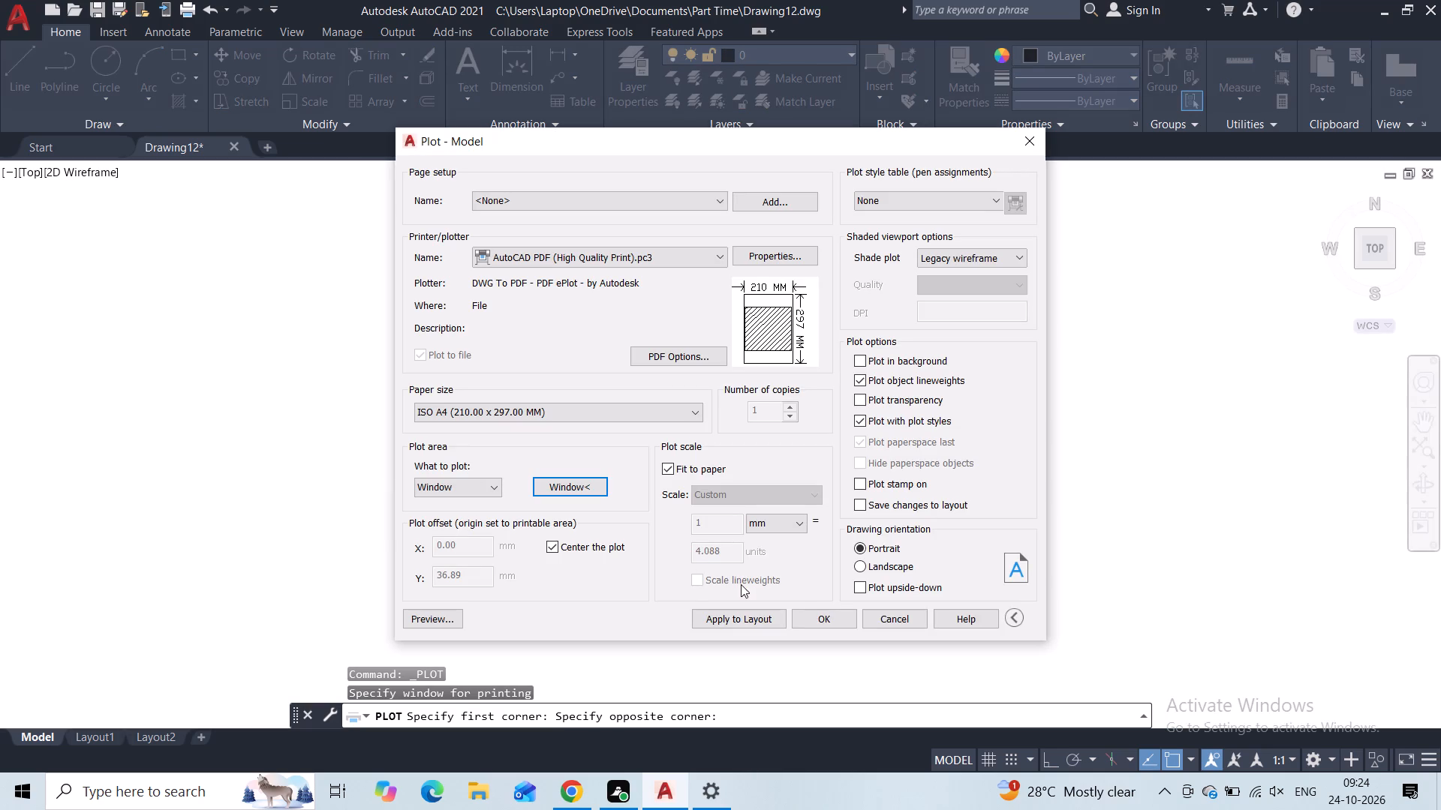
# Plot the elevation to Drawing12-Model.pdf in the Part Time folder and close the opened PDF.
pyautogui.click(826, 610)
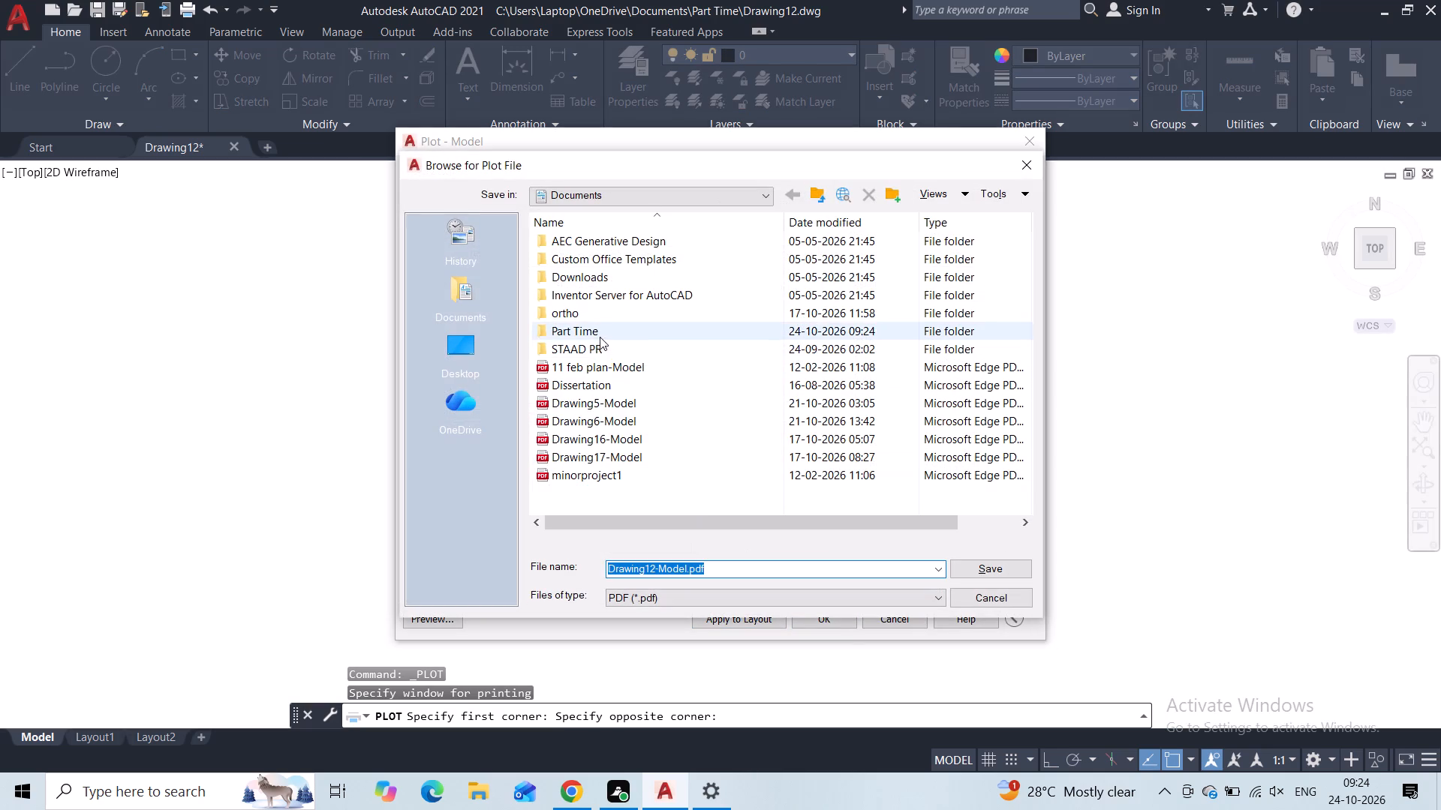
pyautogui.doubleClick(600, 337)
pyautogui.click(961, 567)
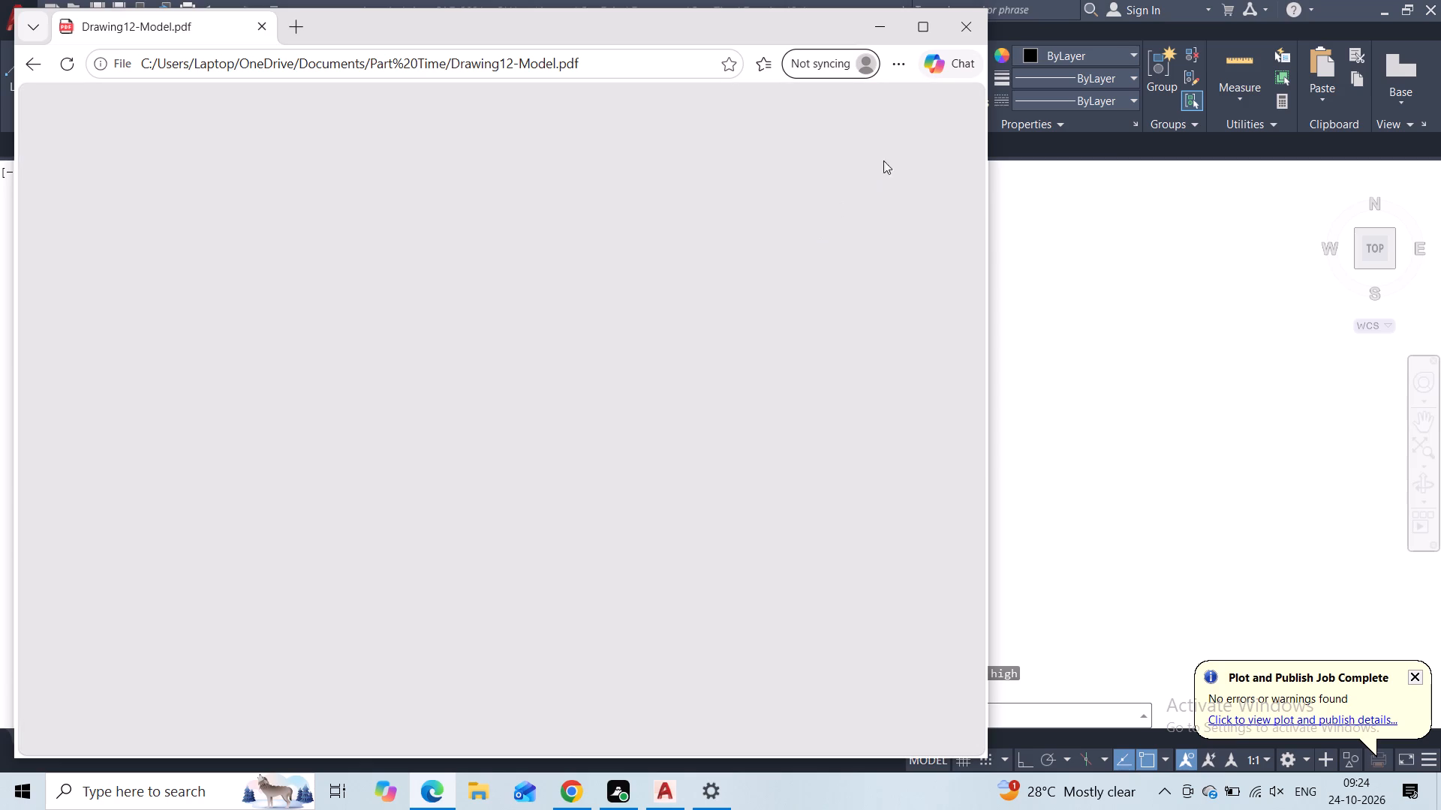
pyautogui.click(955, 40)
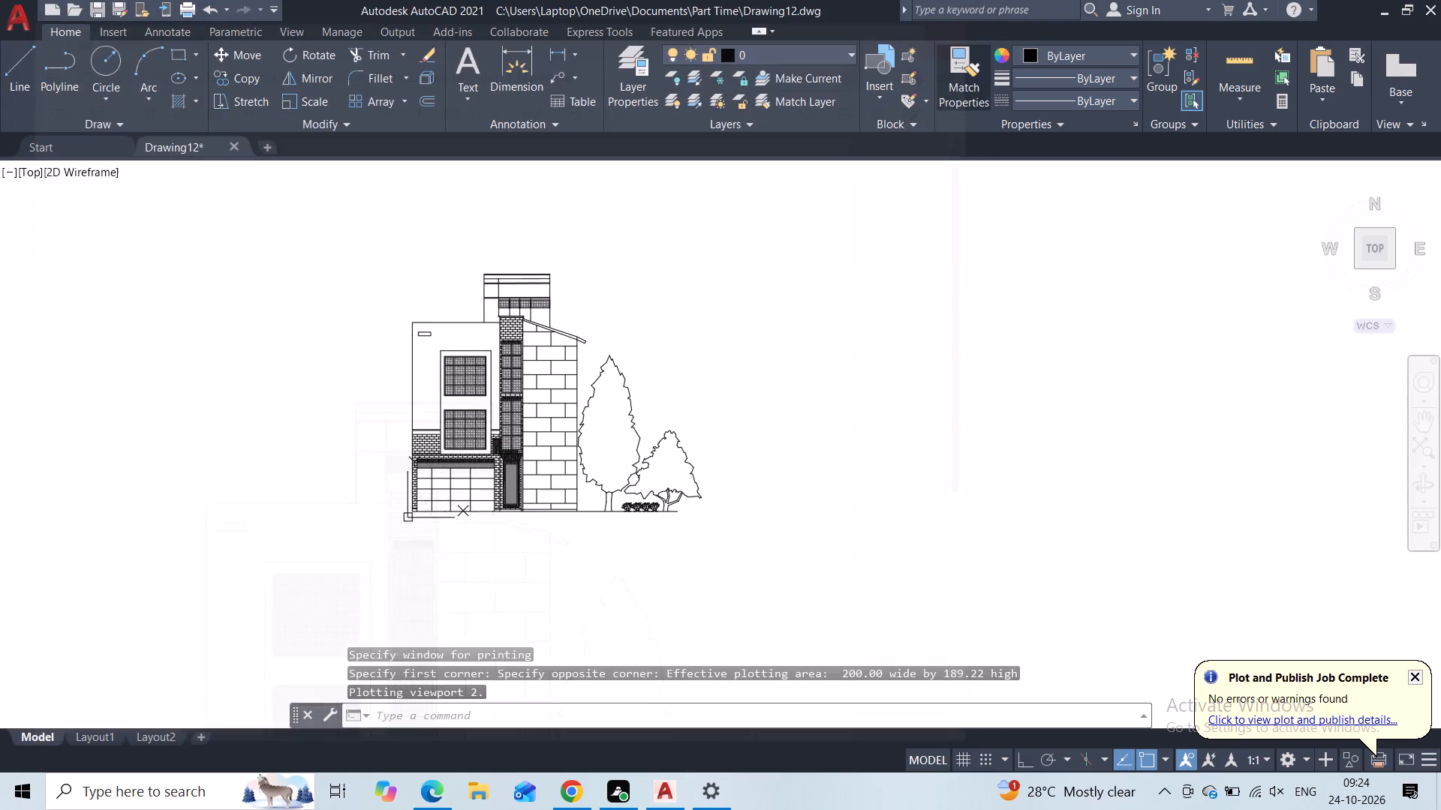